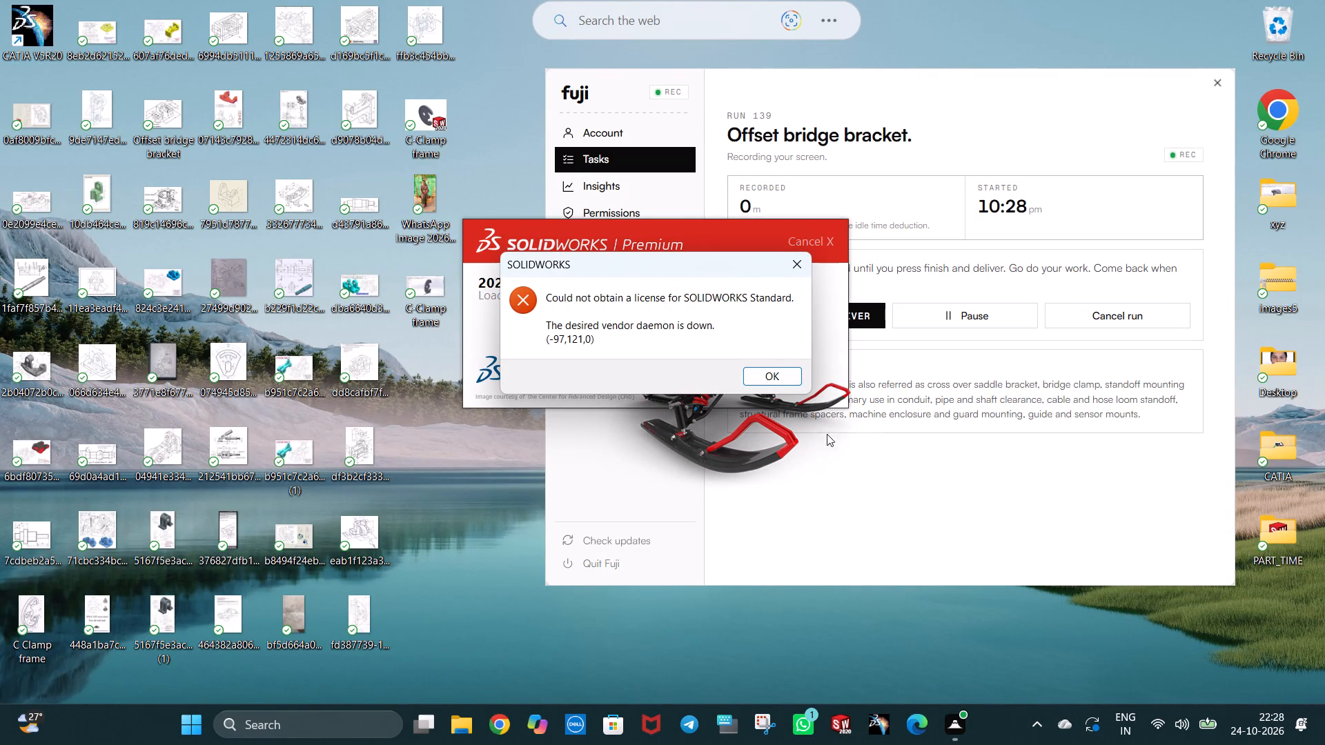
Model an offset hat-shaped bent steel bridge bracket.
Dismiss the SOLIDWORKS Standard licence error shown during startup.
click(787, 372)
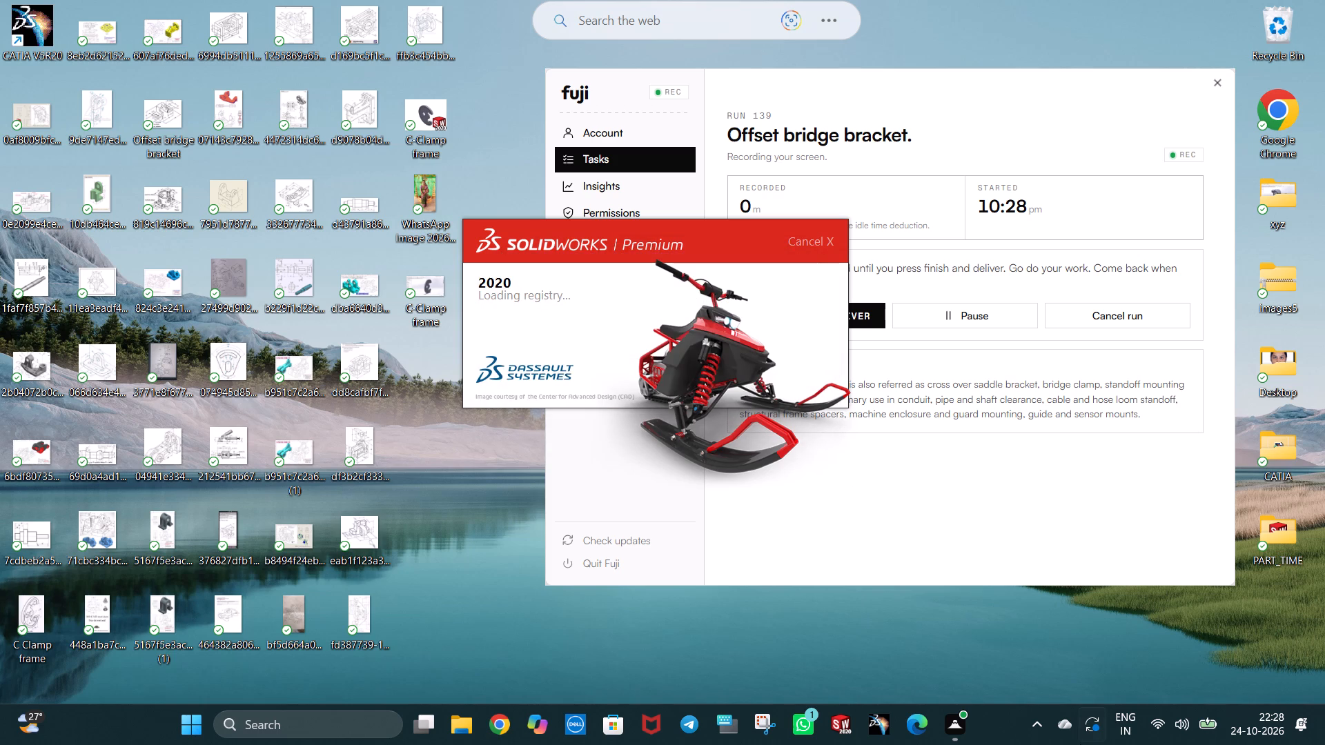
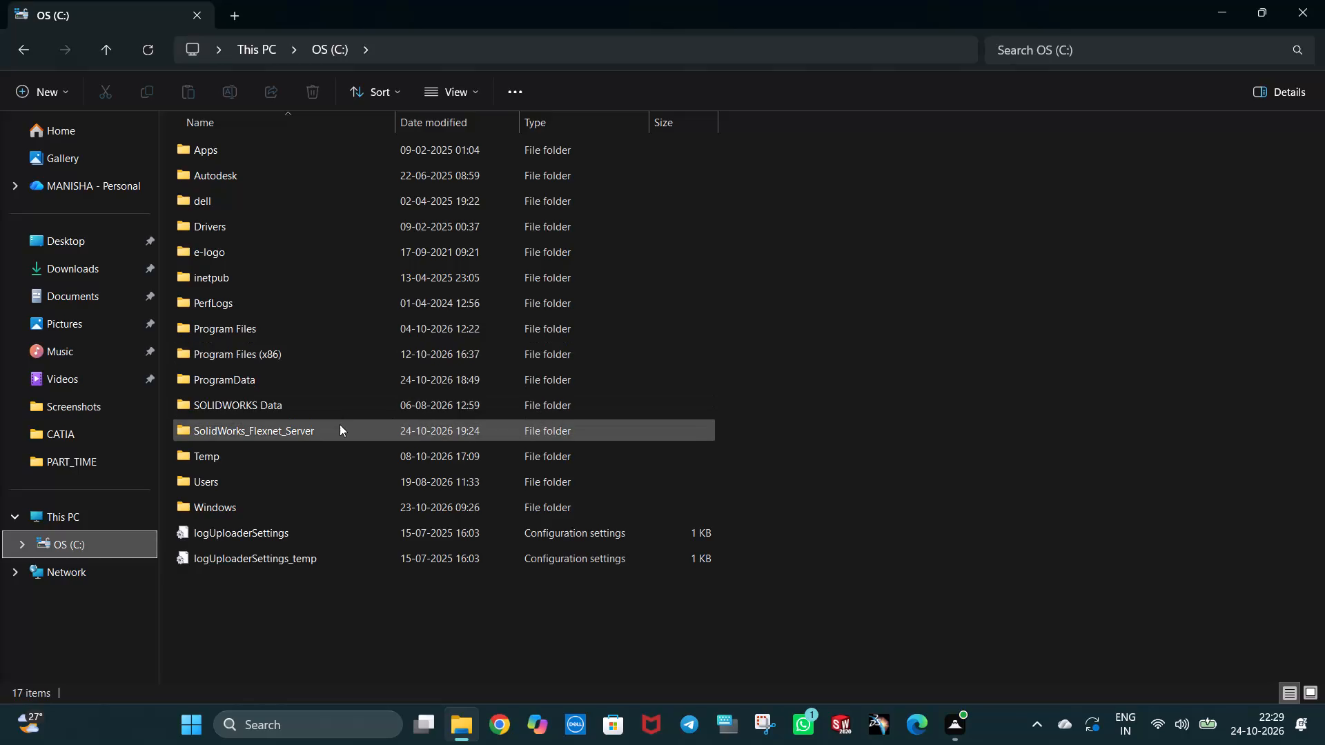
Open the SolidWorks_Flexnet_Server folder on drive C: and run the server_remove batch file as administrator.
triple_click(340, 424)
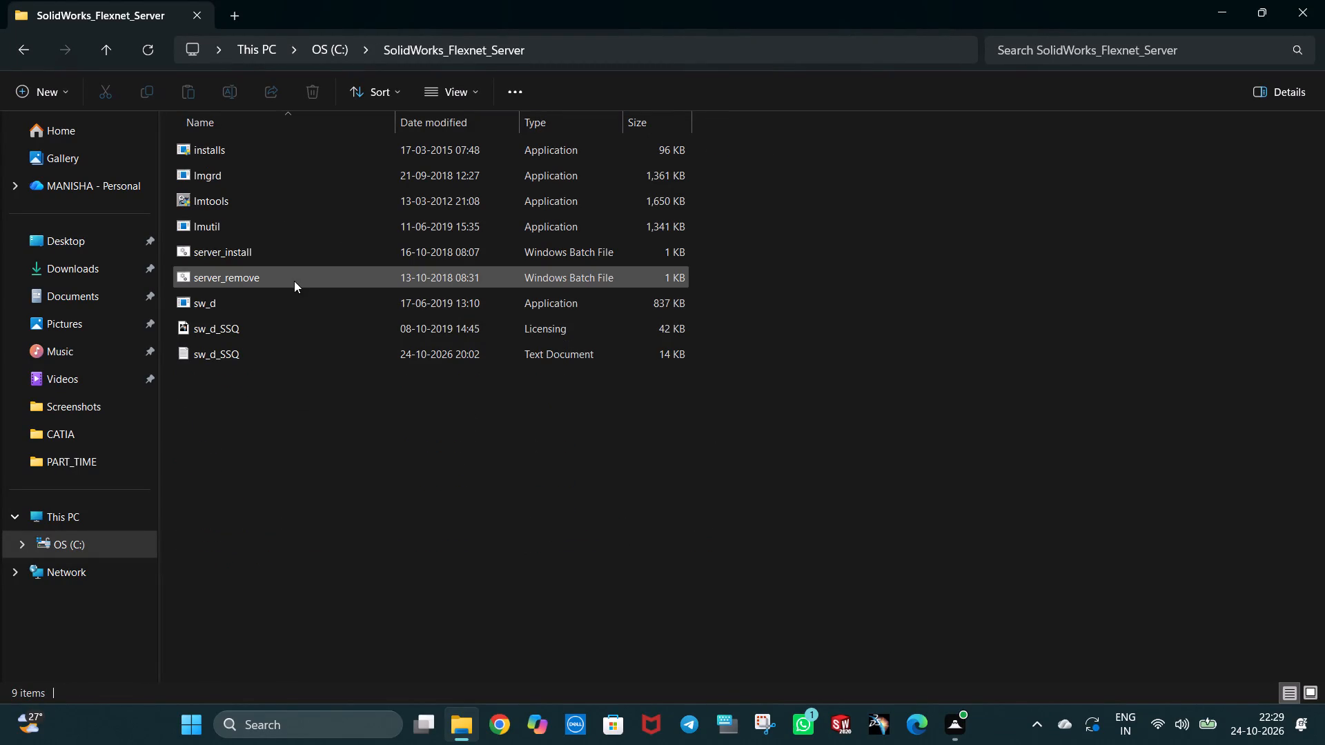
click(294, 281)
right_click(293, 281)
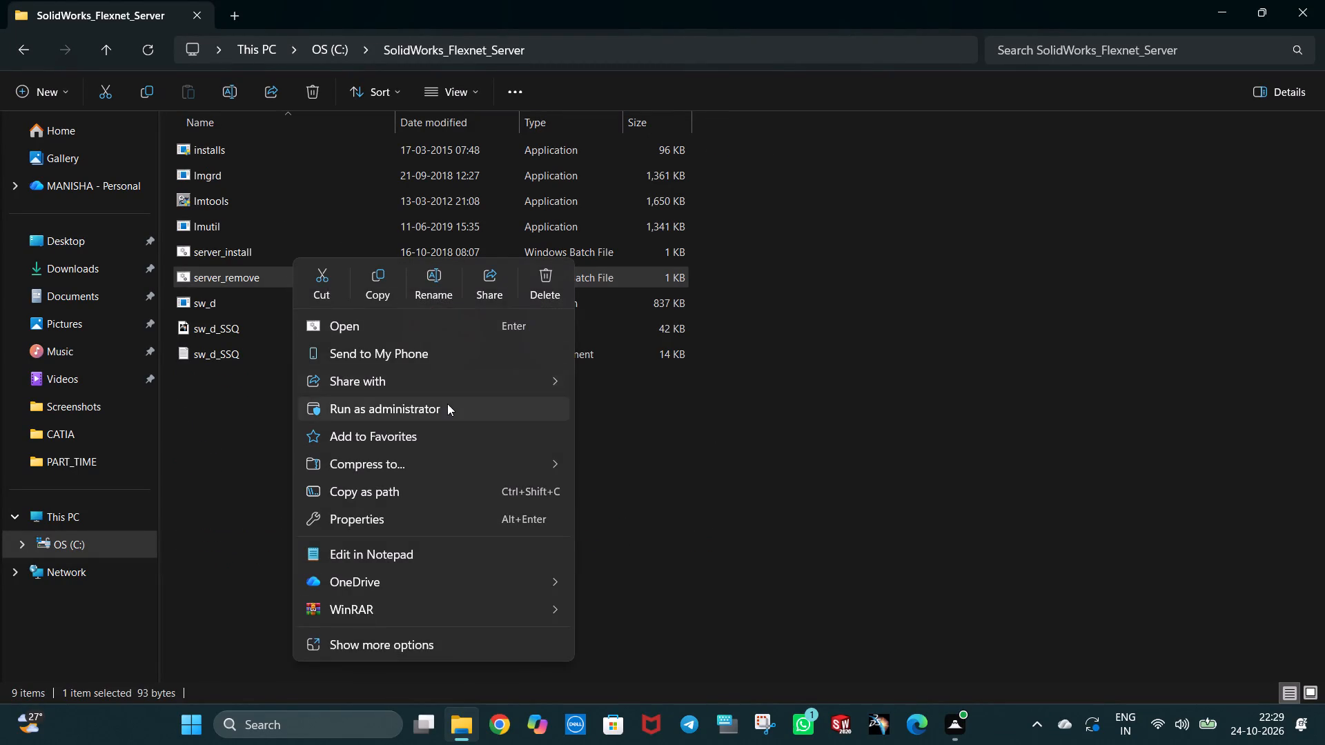
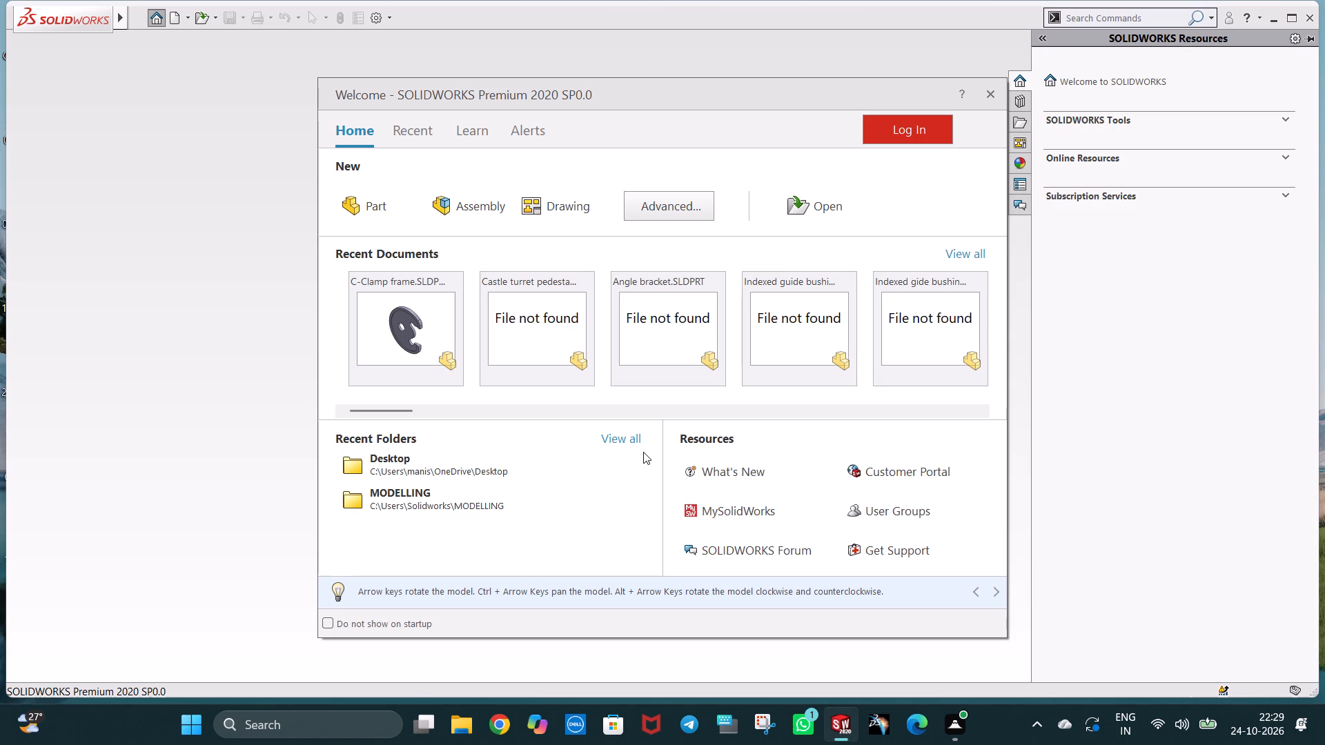
Dismiss the welcome window and create a new part document.
click(994, 89)
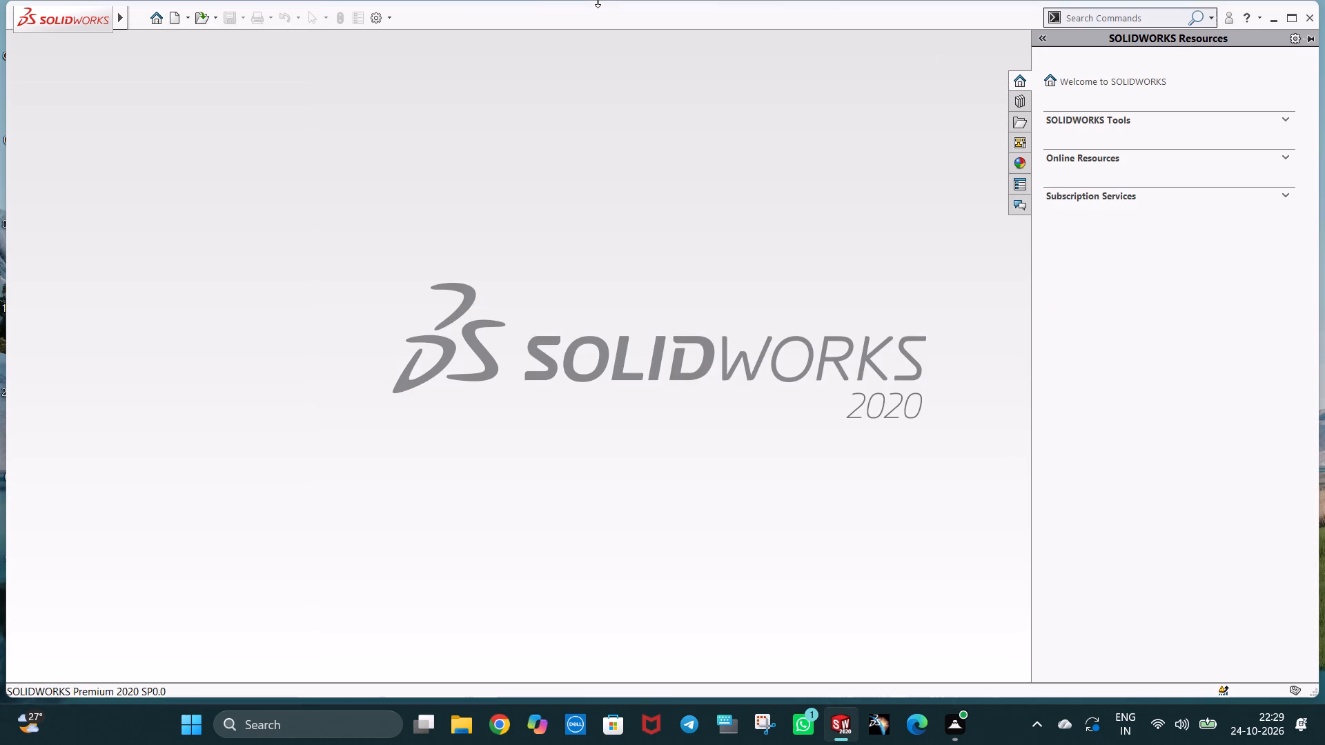
click(171, 17)
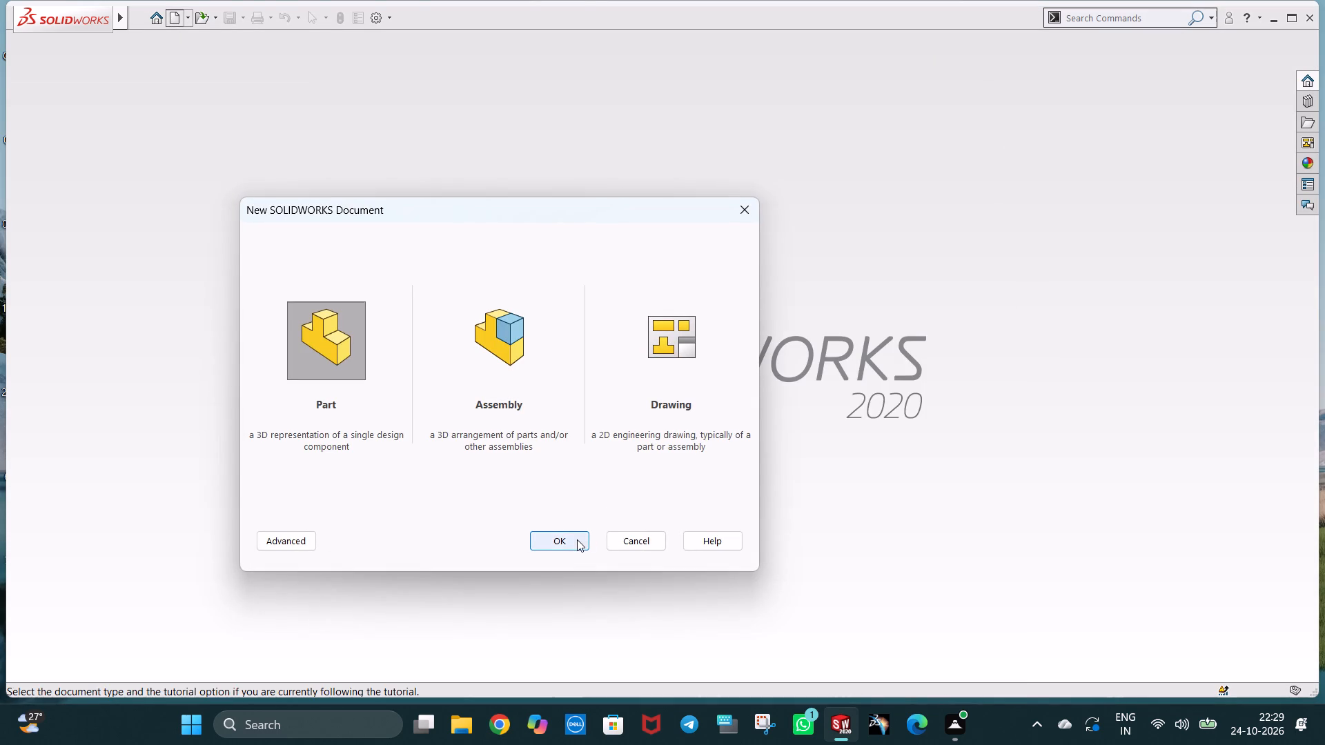
click(577, 539)
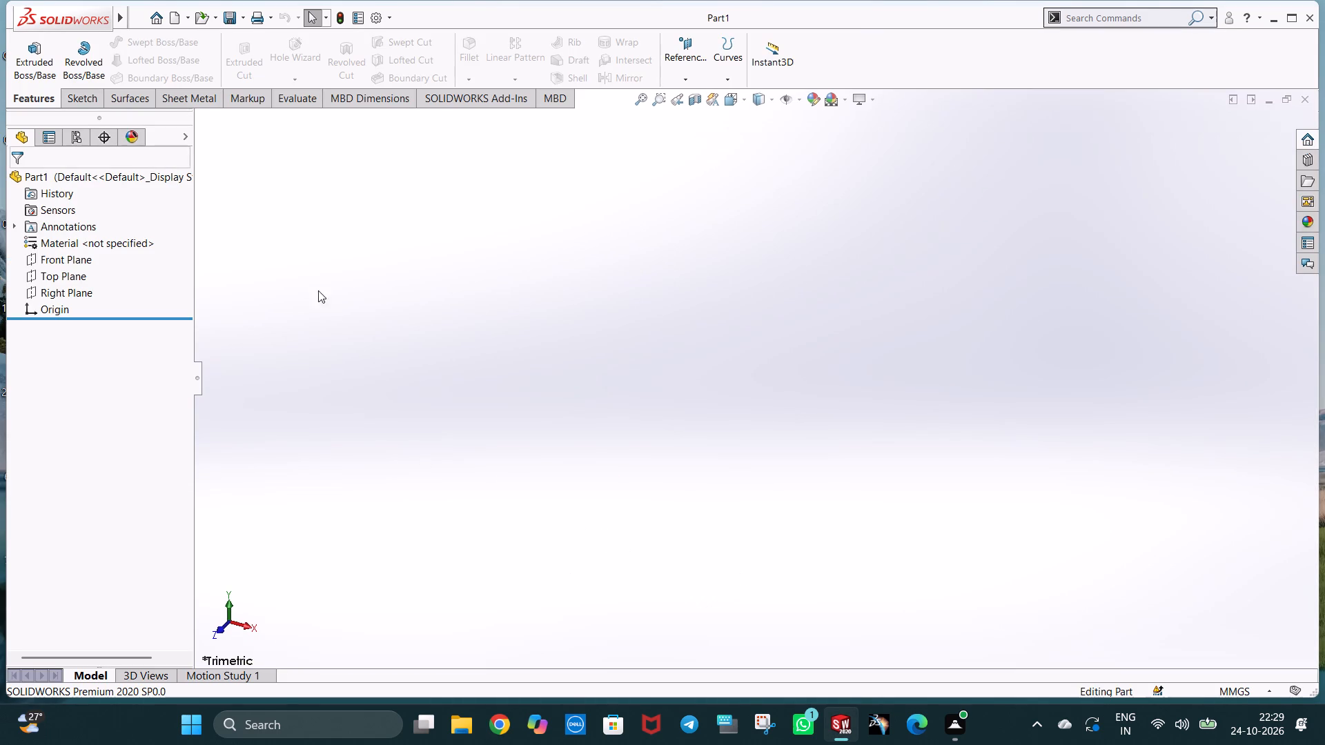
On the Front Plane, sketch a 30 mm horizontal line rightwards from the origin and a collinear continuation with 35 mm entered as length.
click(40, 253)
click(57, 231)
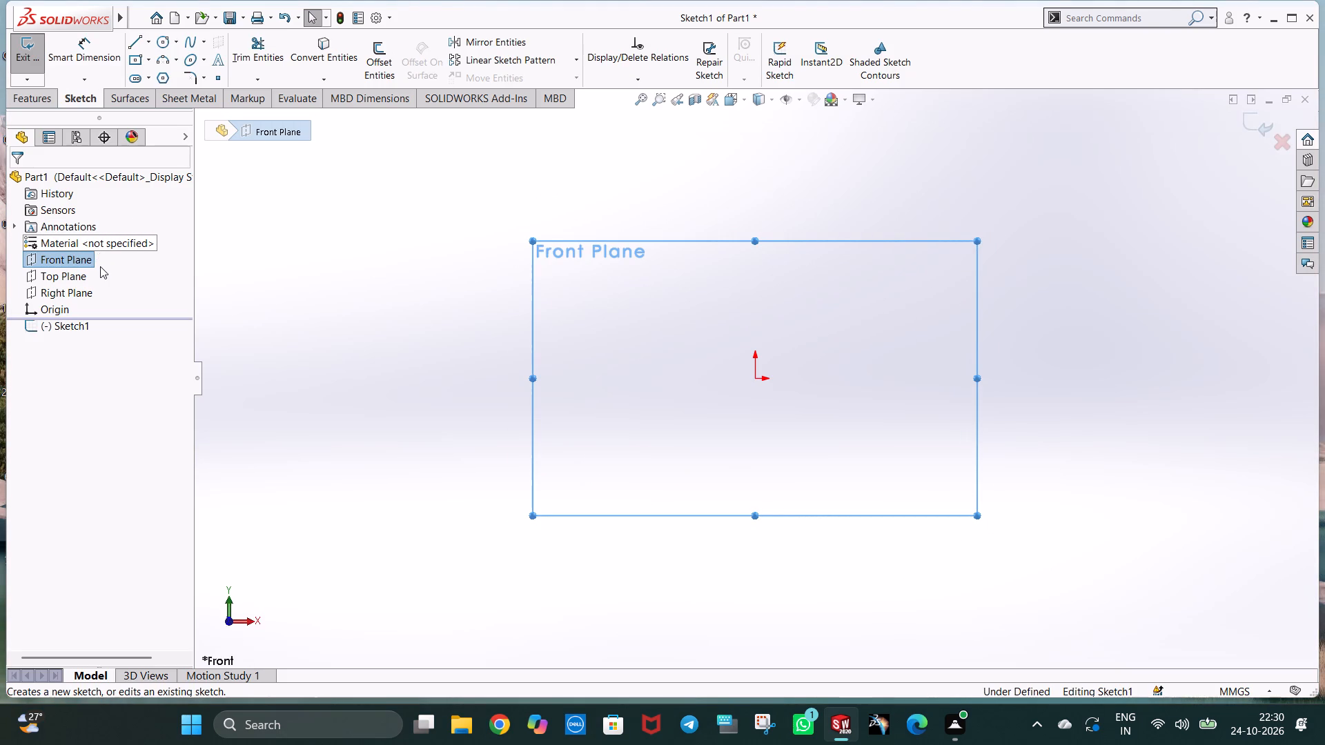
click(134, 46)
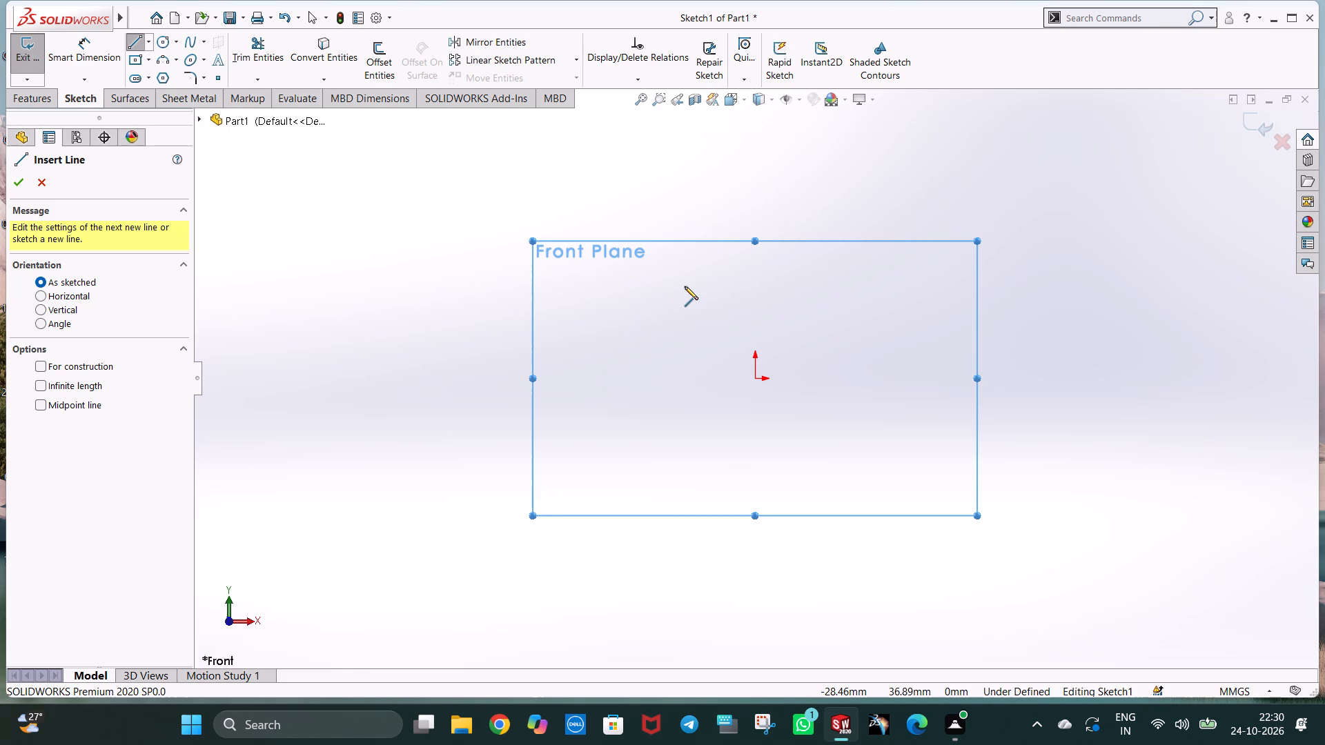
click(755, 379)
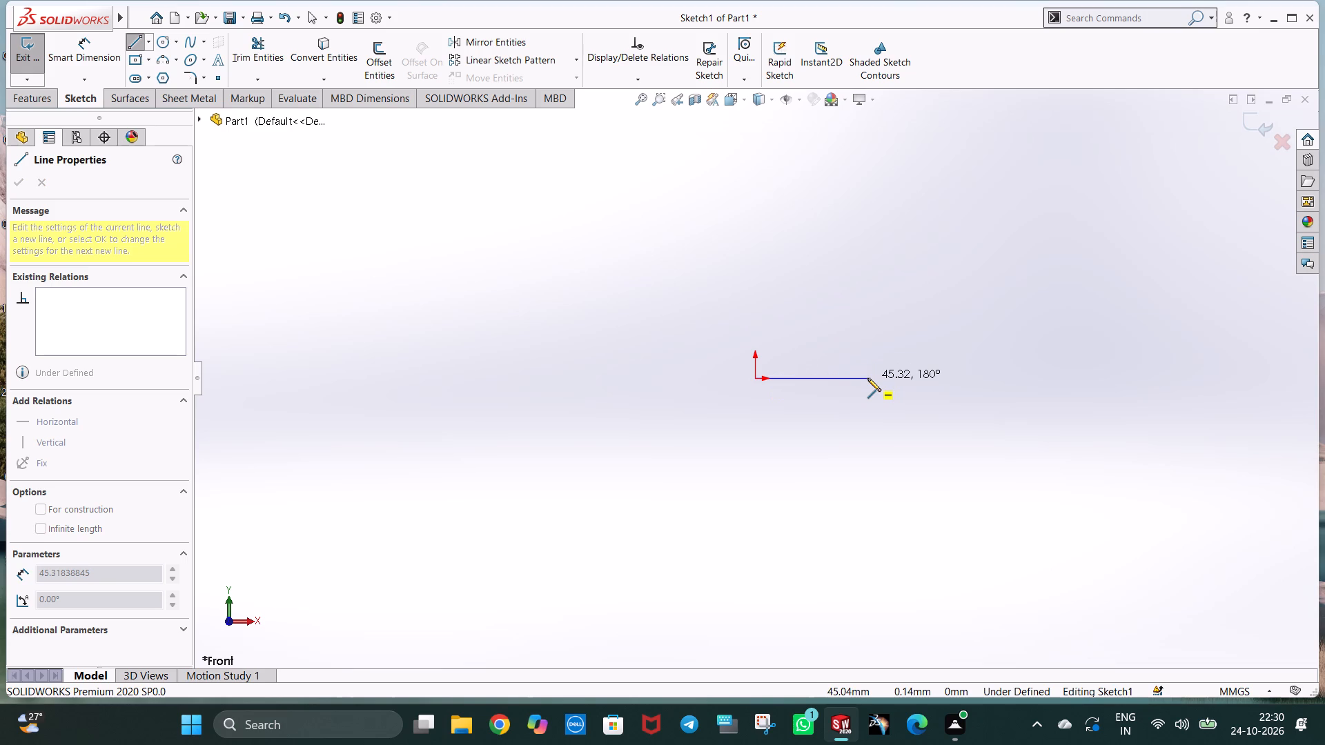
click(835, 376)
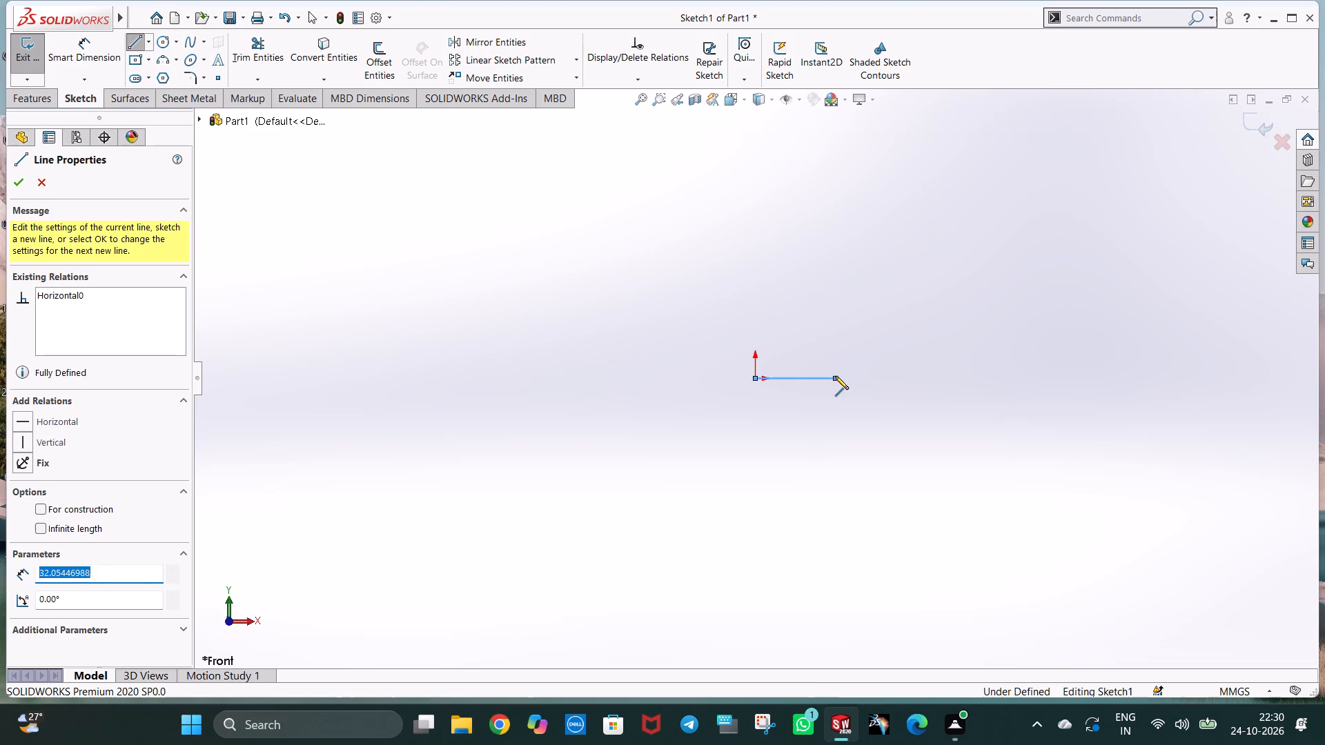
text(30)
key(Return)
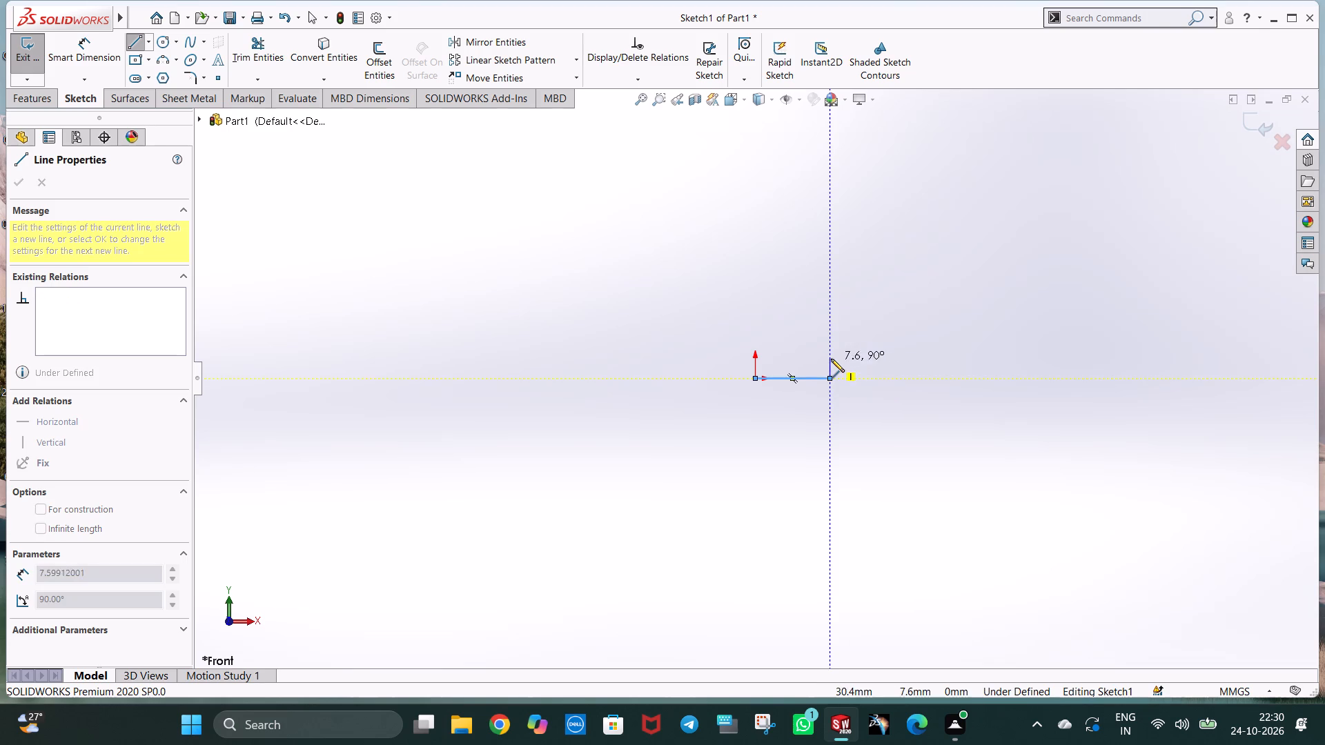
click(909, 380)
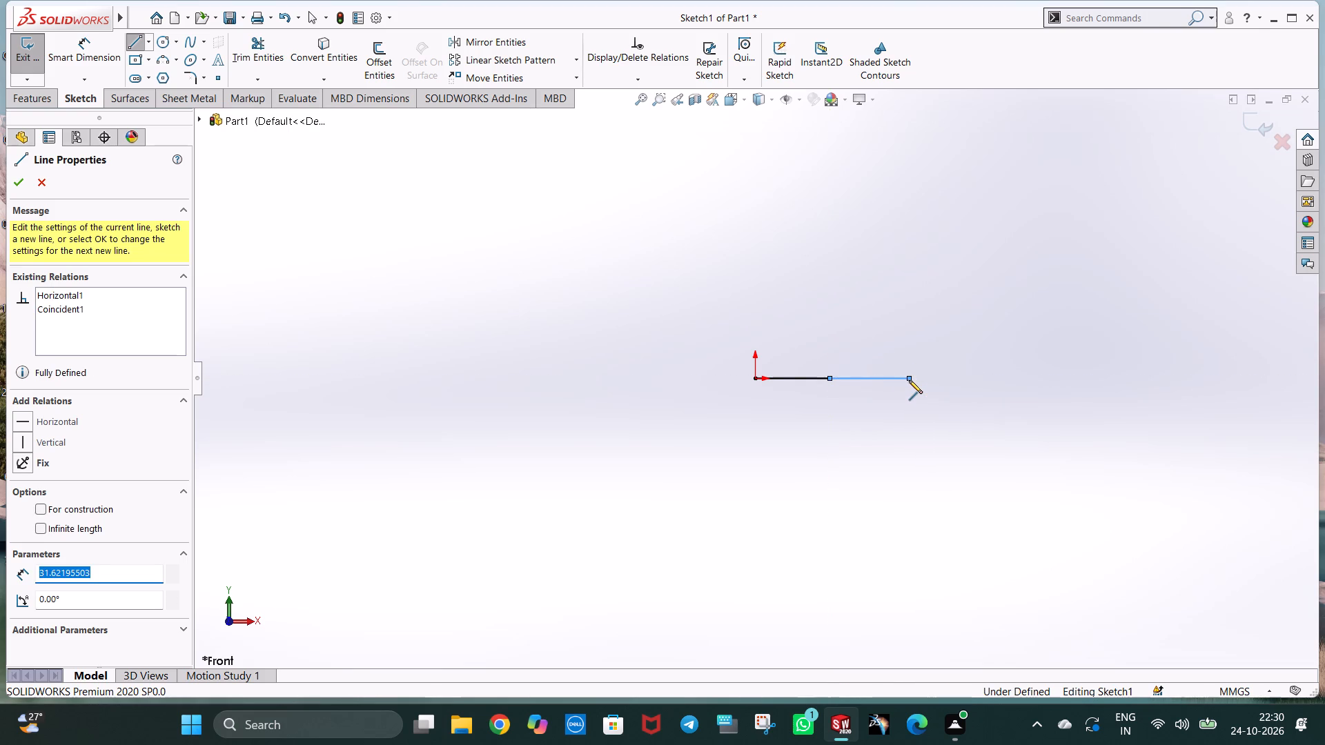
text(35)
key(Return)
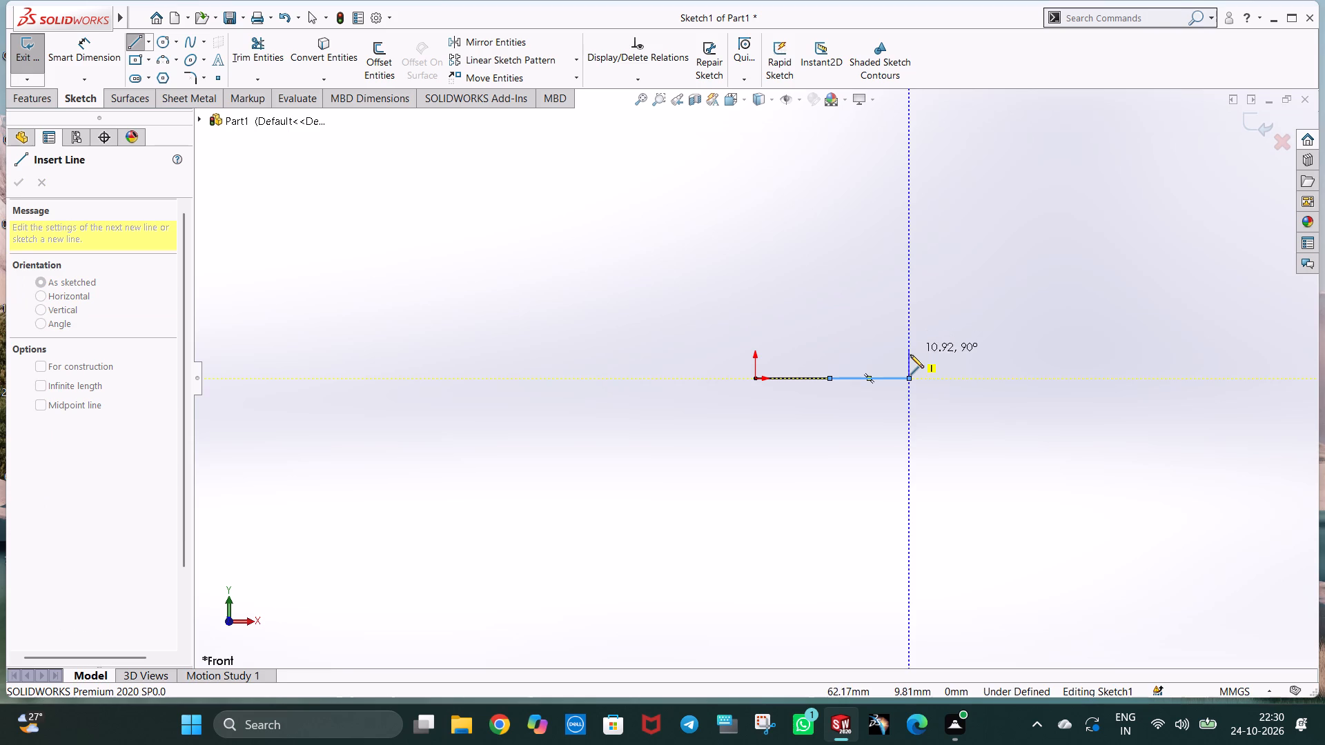
Sketch a vertical line upward from the base line's right end and set its length to 6 mm.
click(910, 354)
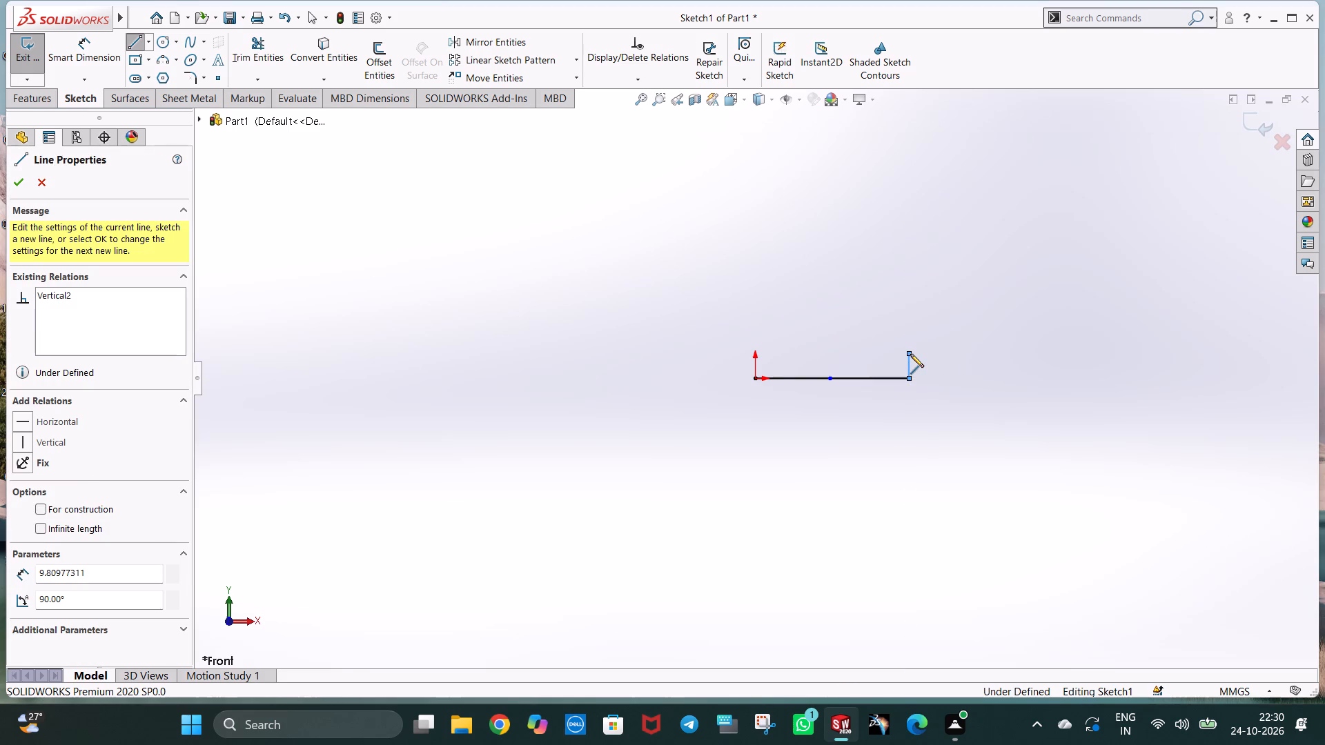
key(6)
key(Escape)
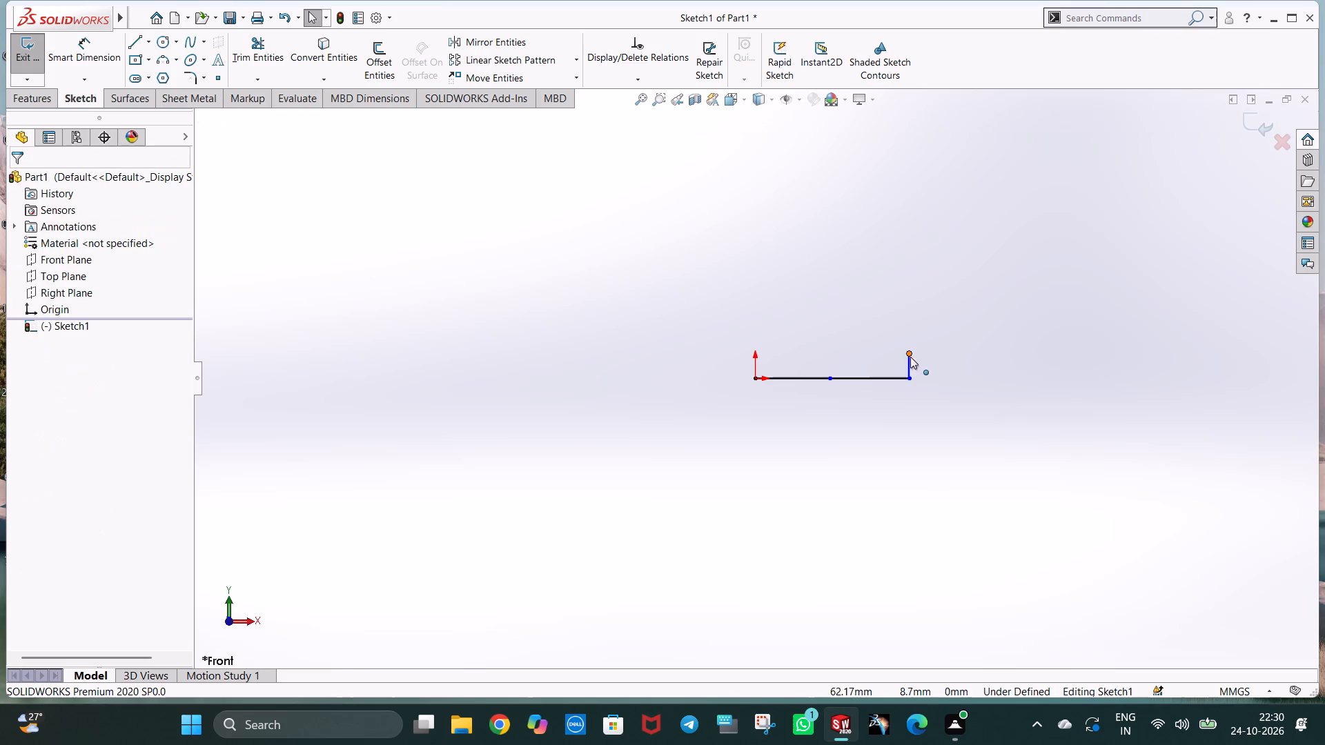
click(908, 362)
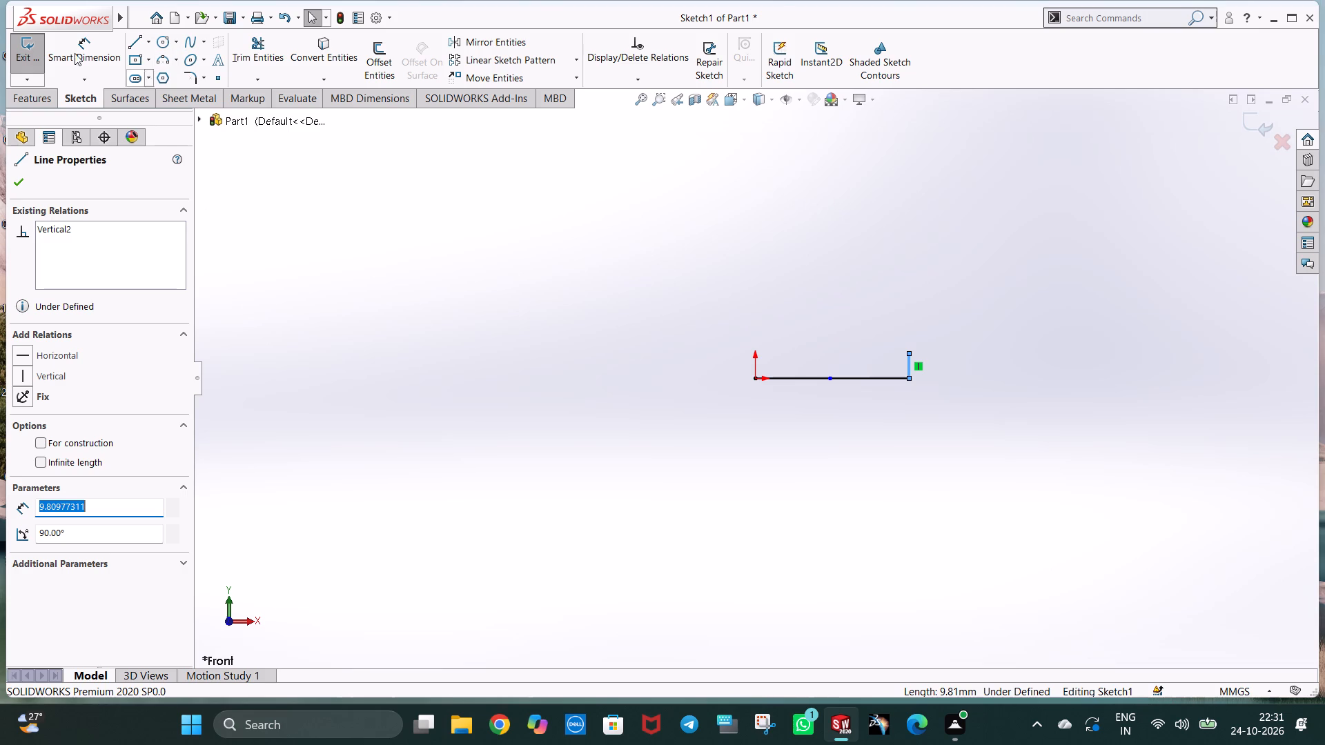
key(6)
key(Return)
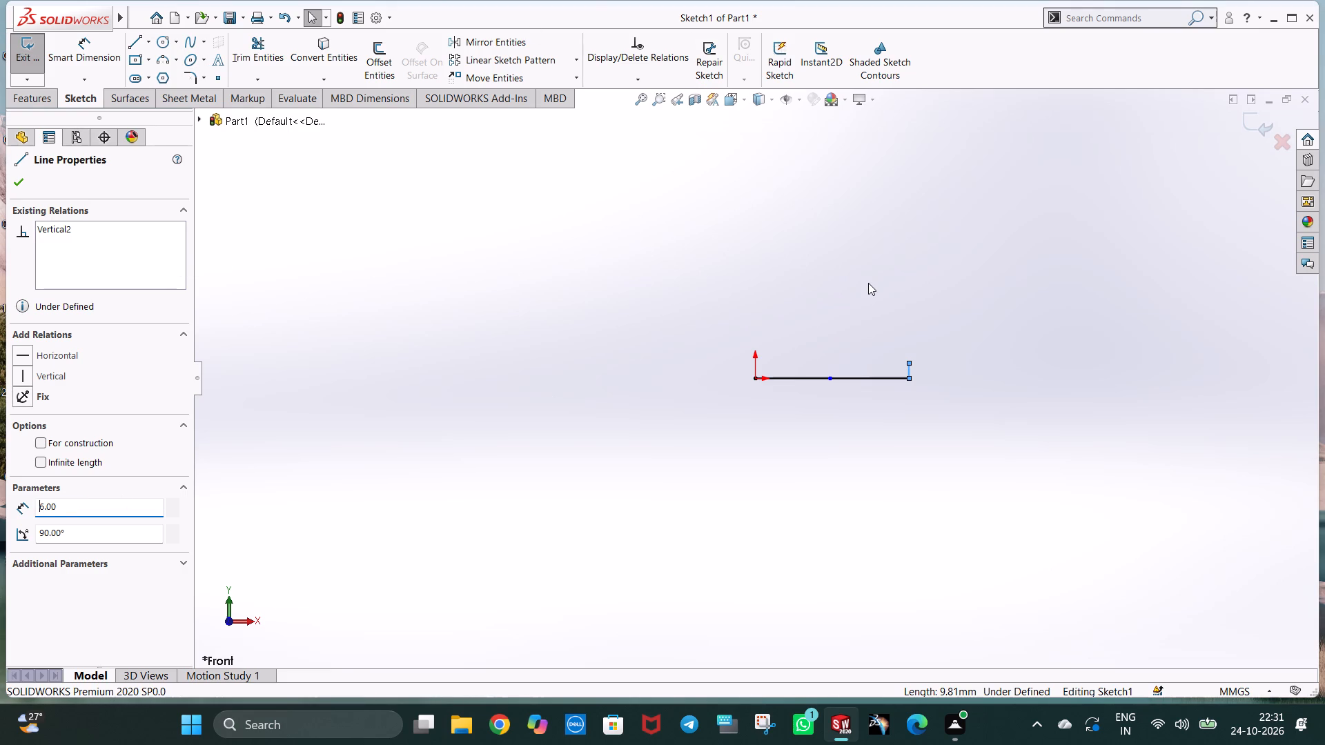
key(Escape)
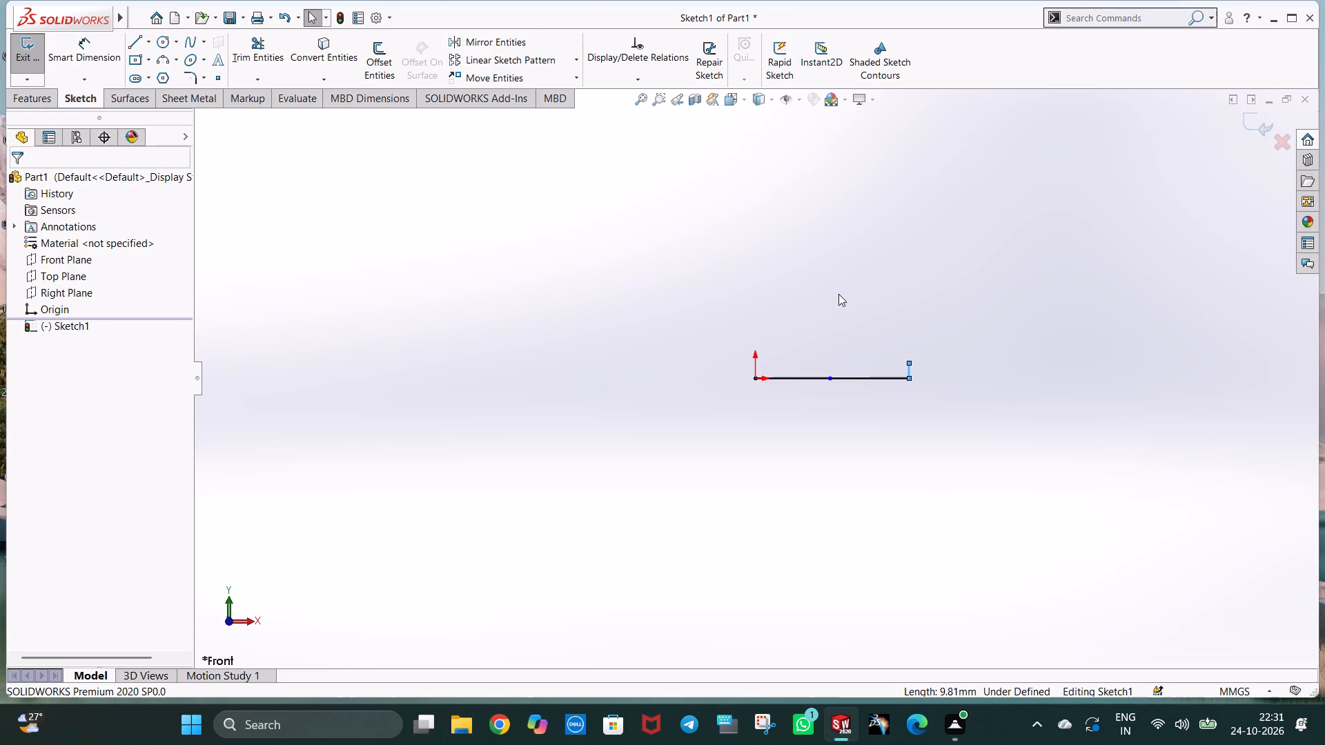
click(856, 322)
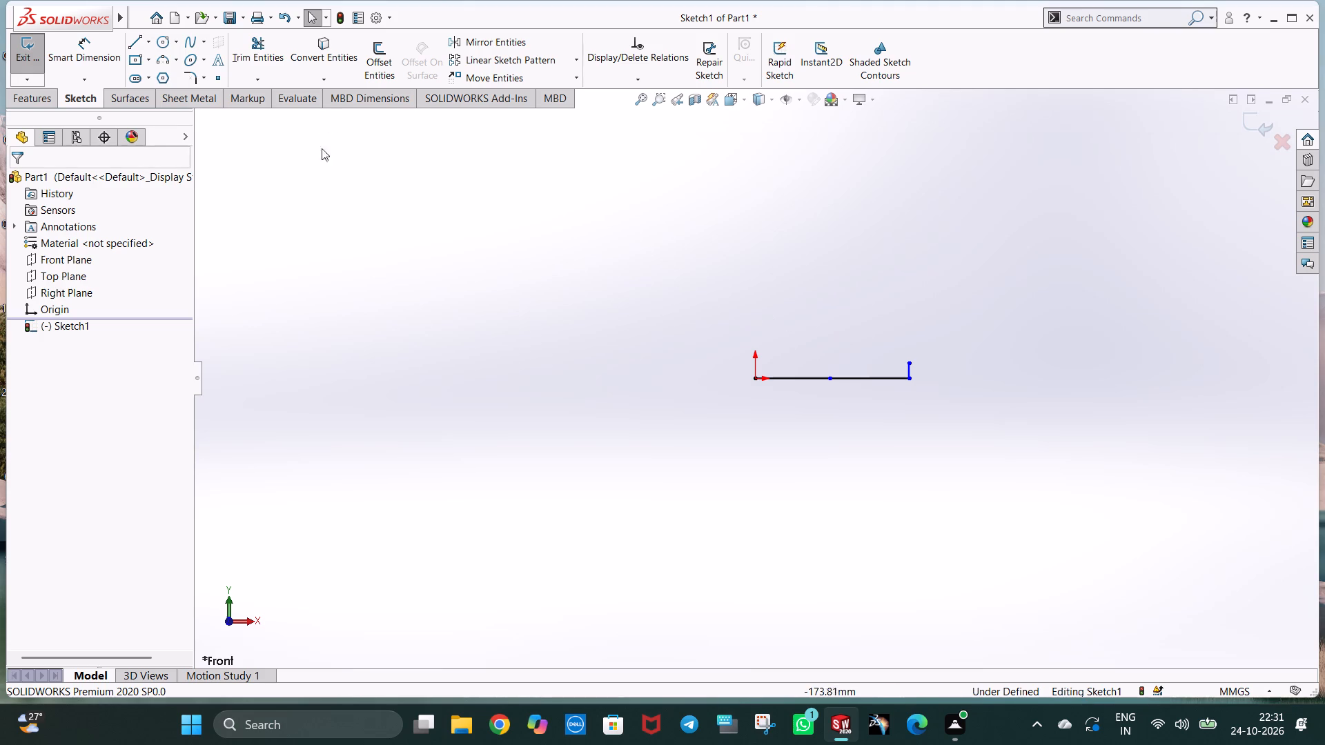
Sketch a 25 mm horizontal line leftwards from the upper end of the 6 mm vertical line.
click(139, 39)
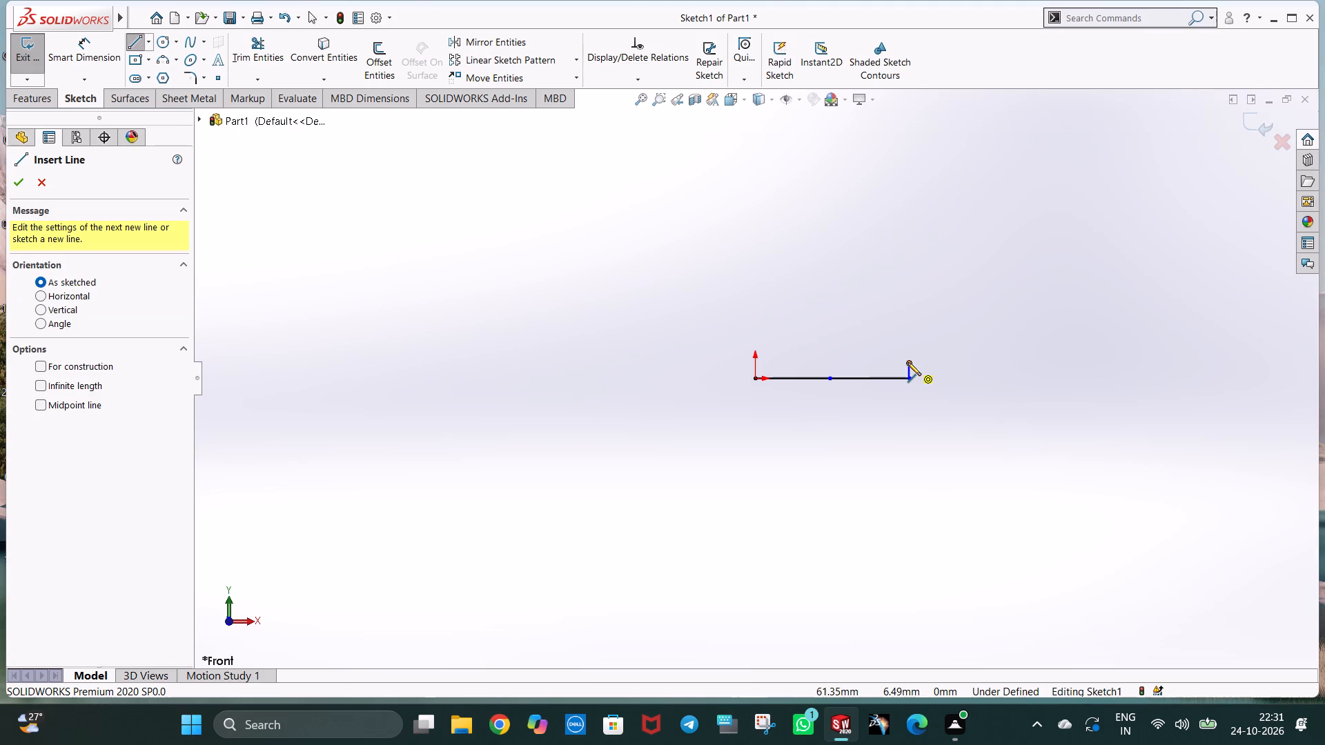
click(907, 362)
click(849, 364)
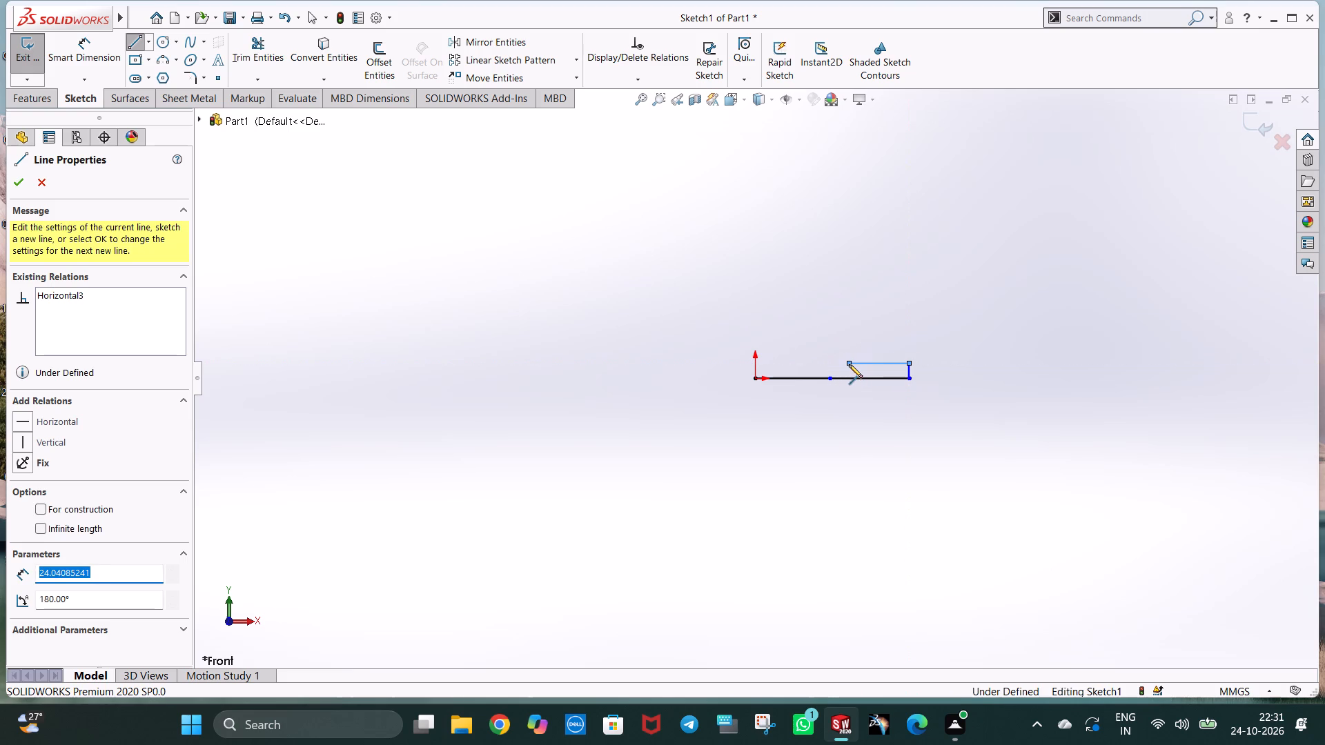
text(25)
key(Return)
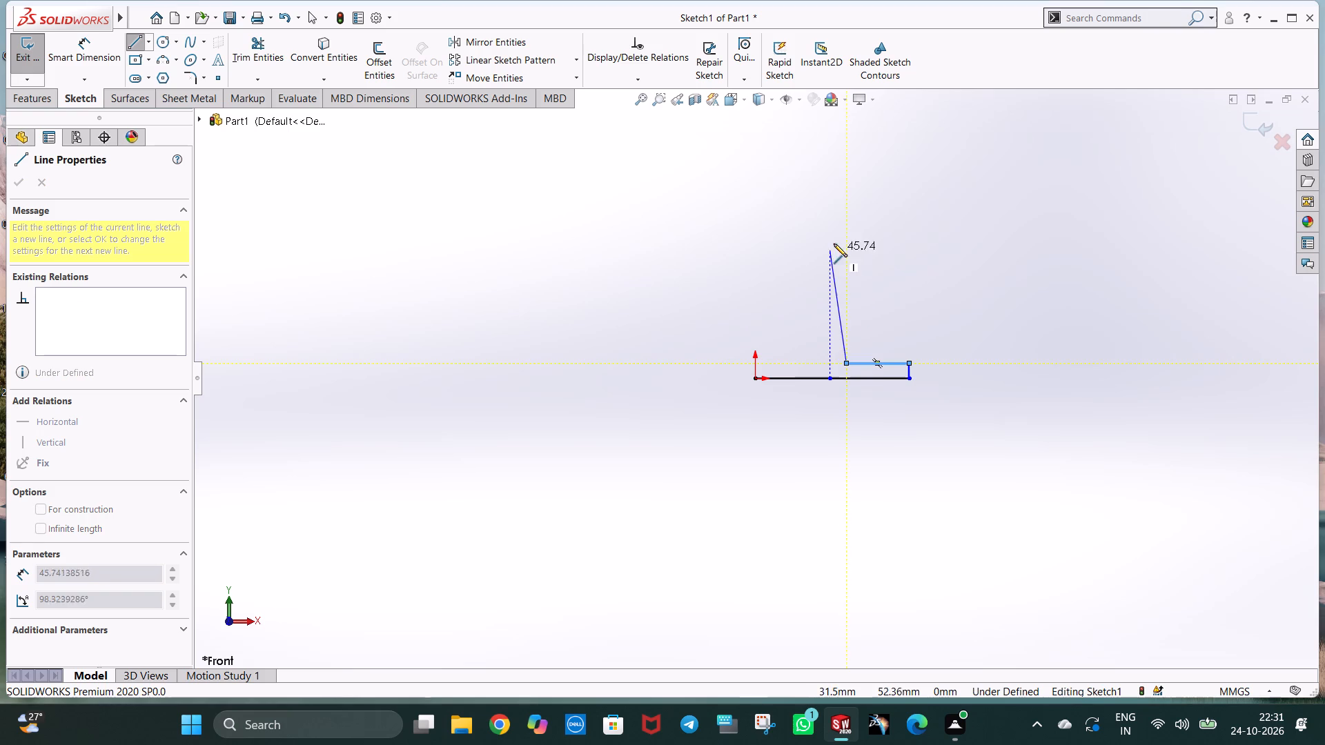
Sketch a vertical line upward from the inner end of the 25 mm flange line and set its length to 40 mm.
click(845, 259)
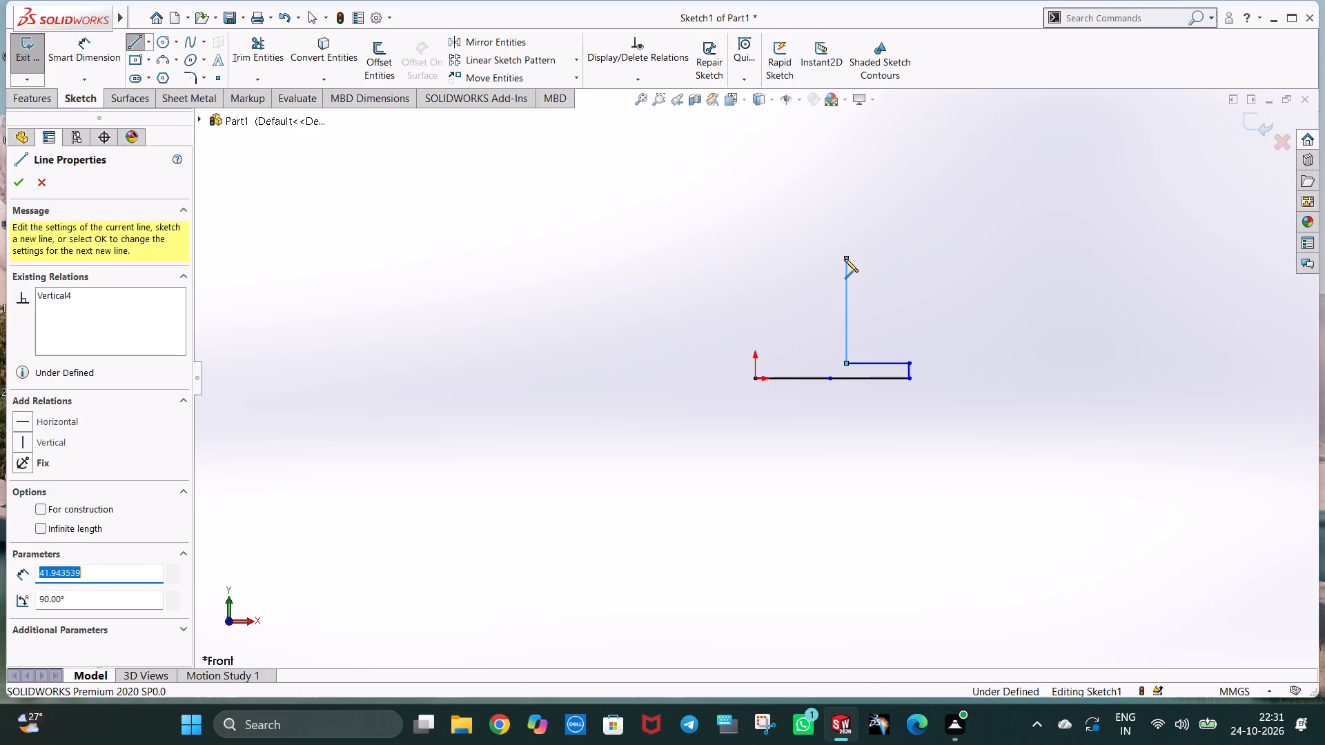
text(40)
key(Return)
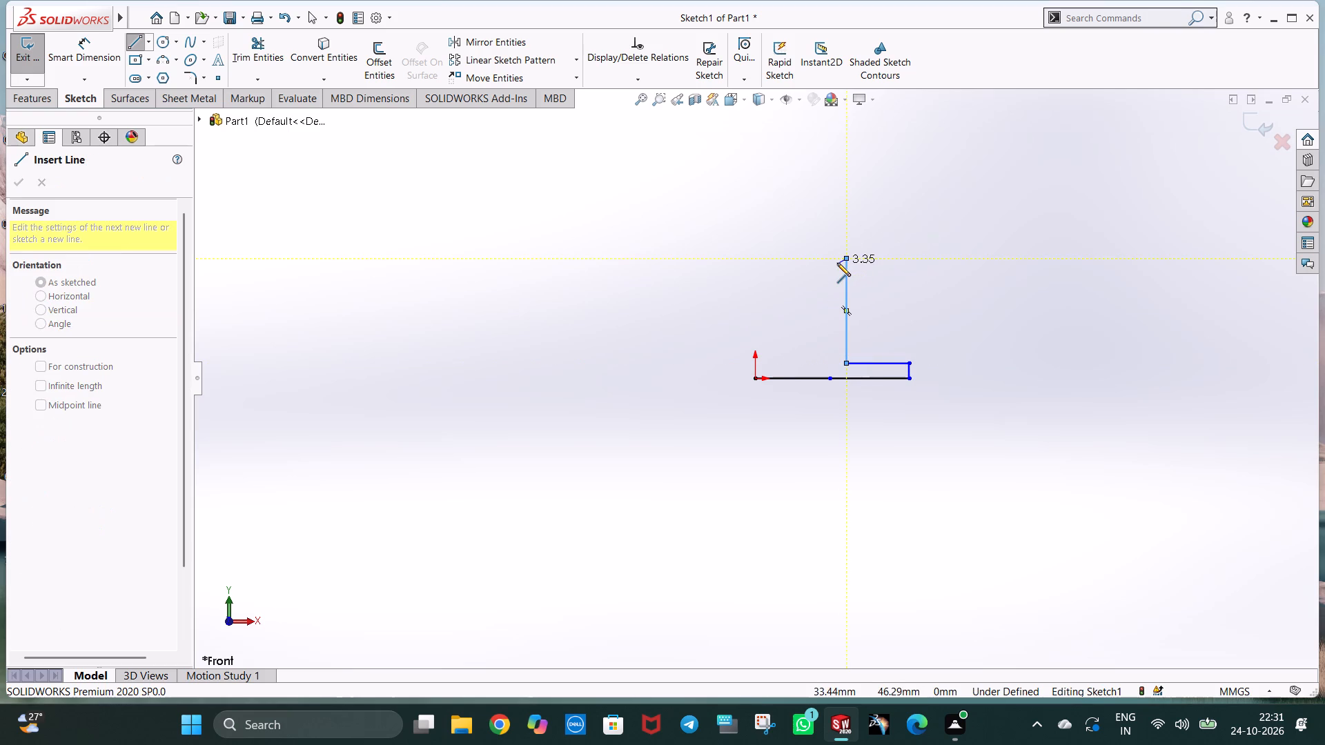
key(Escape)
click(847, 285)
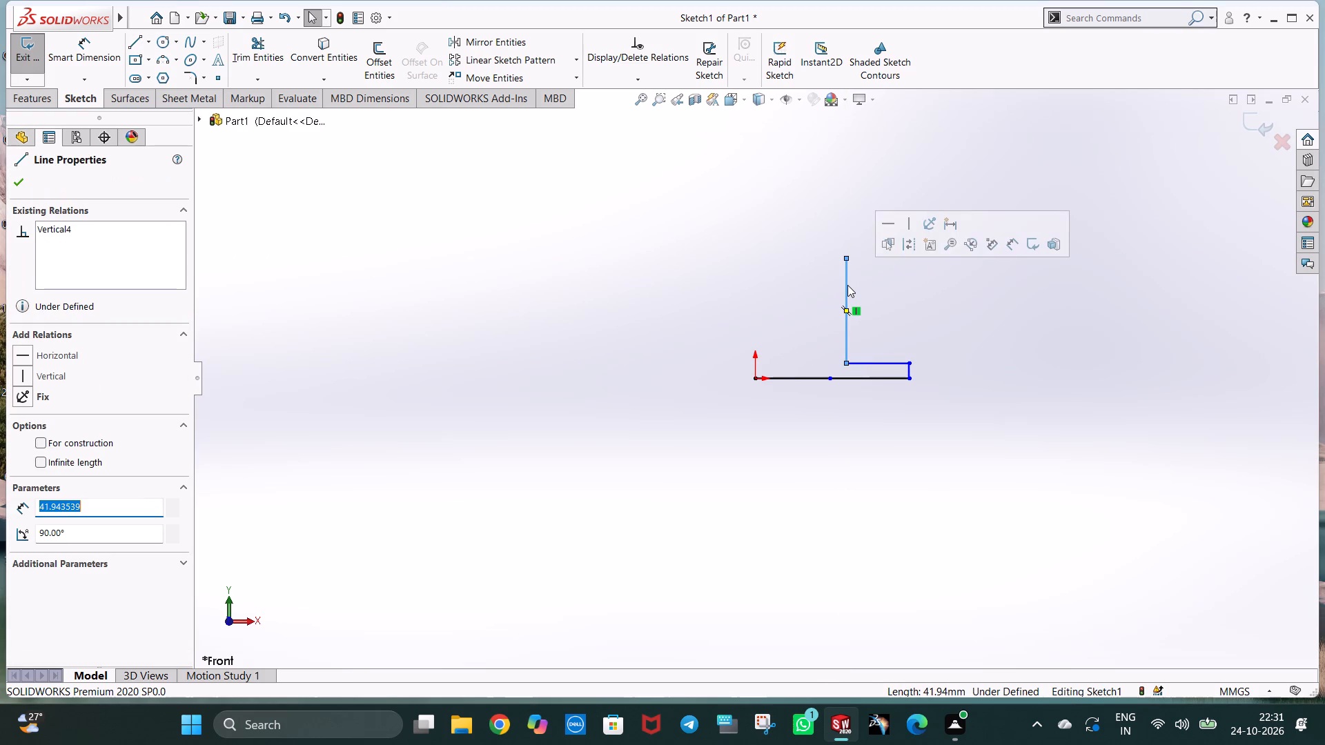
text(10)
key(BackSpace)
key(BackSpace)
text(40)
key(Return)
click(727, 248)
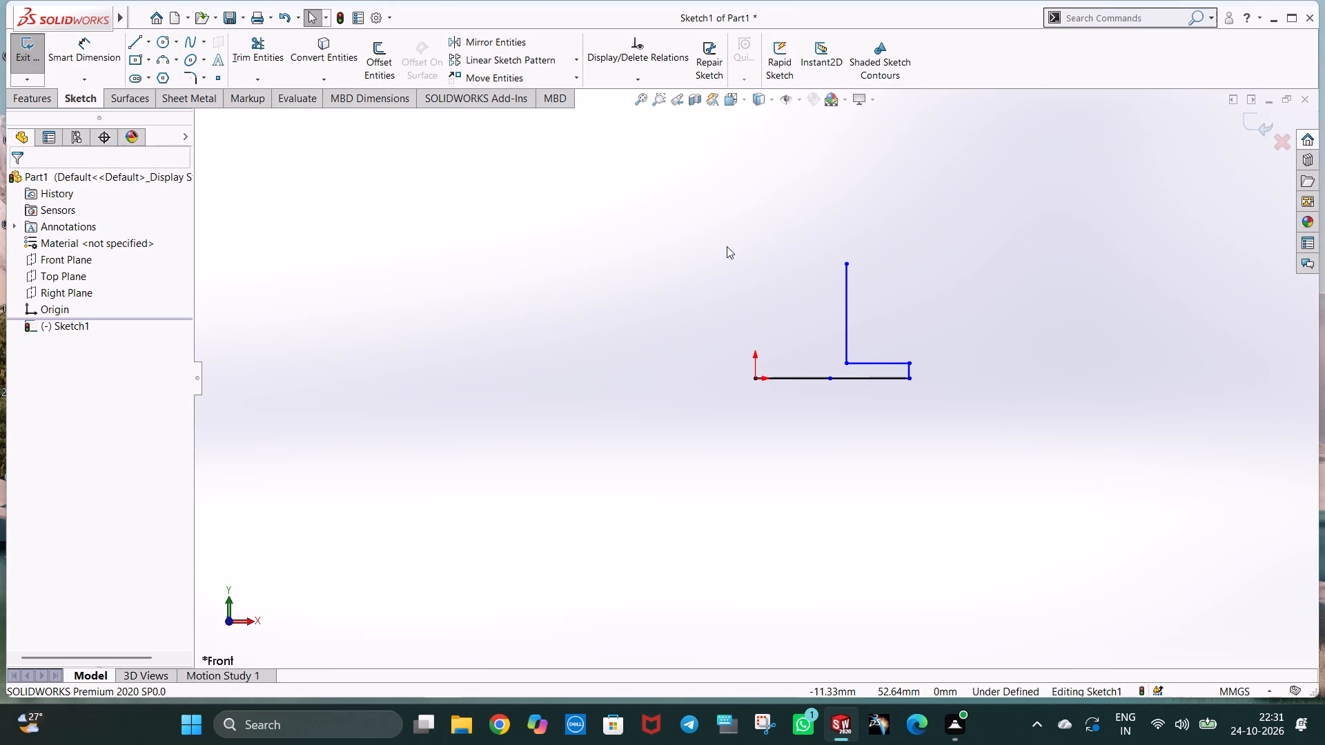
Sketch a 36 mm horizontal line leftwards from the top of the 40 mm vertical line.
click(136, 37)
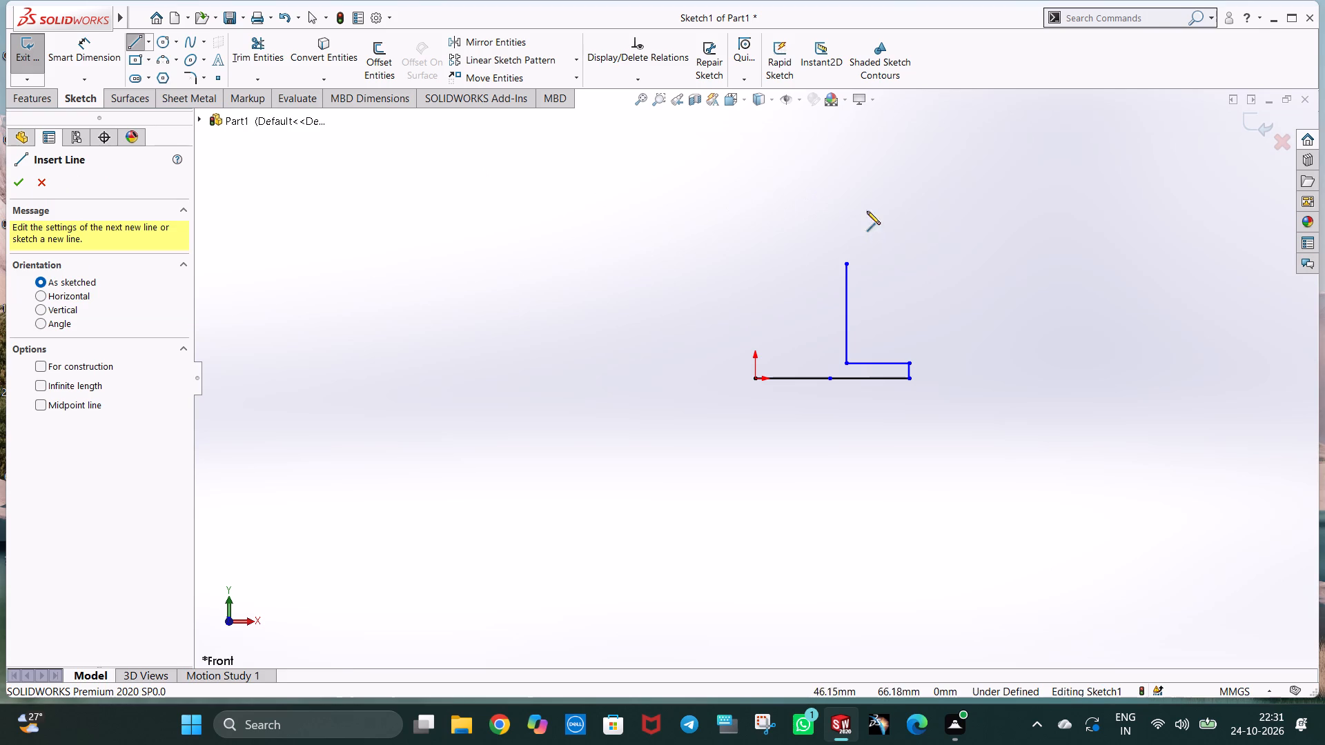
click(845, 262)
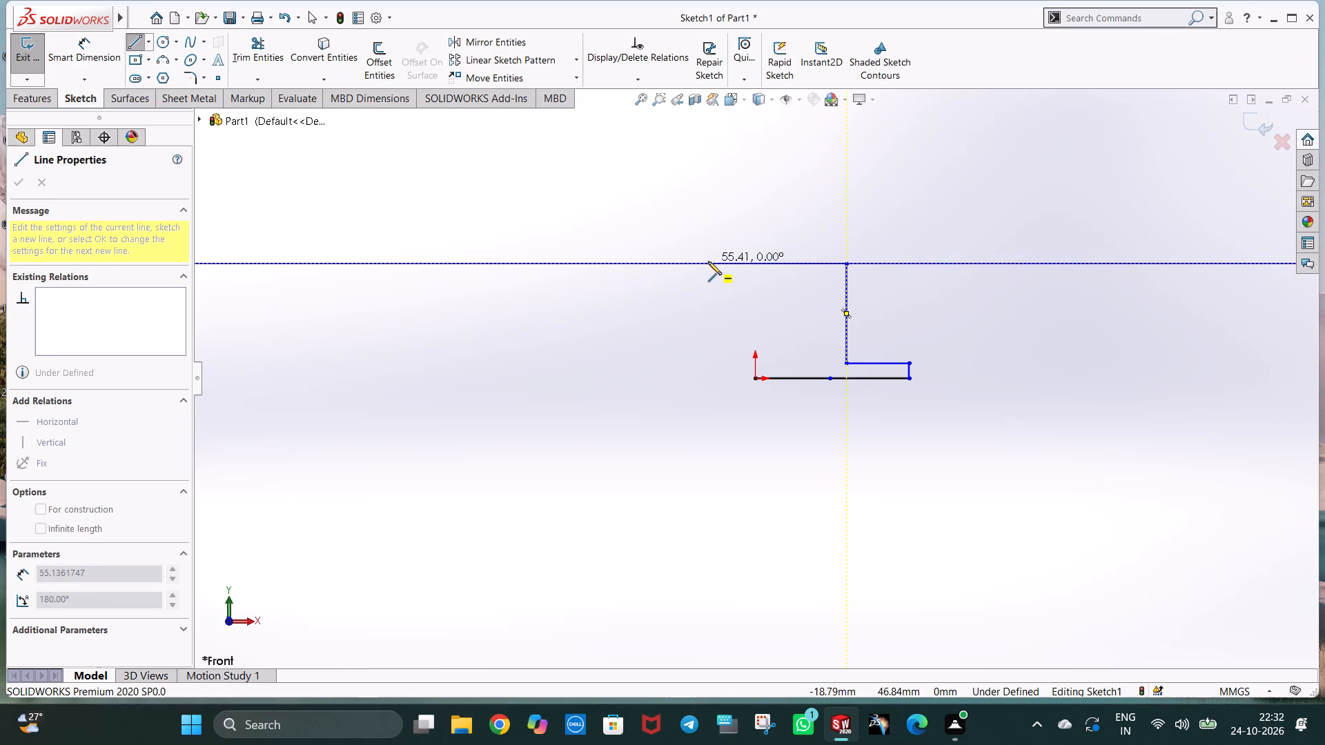
click(752, 264)
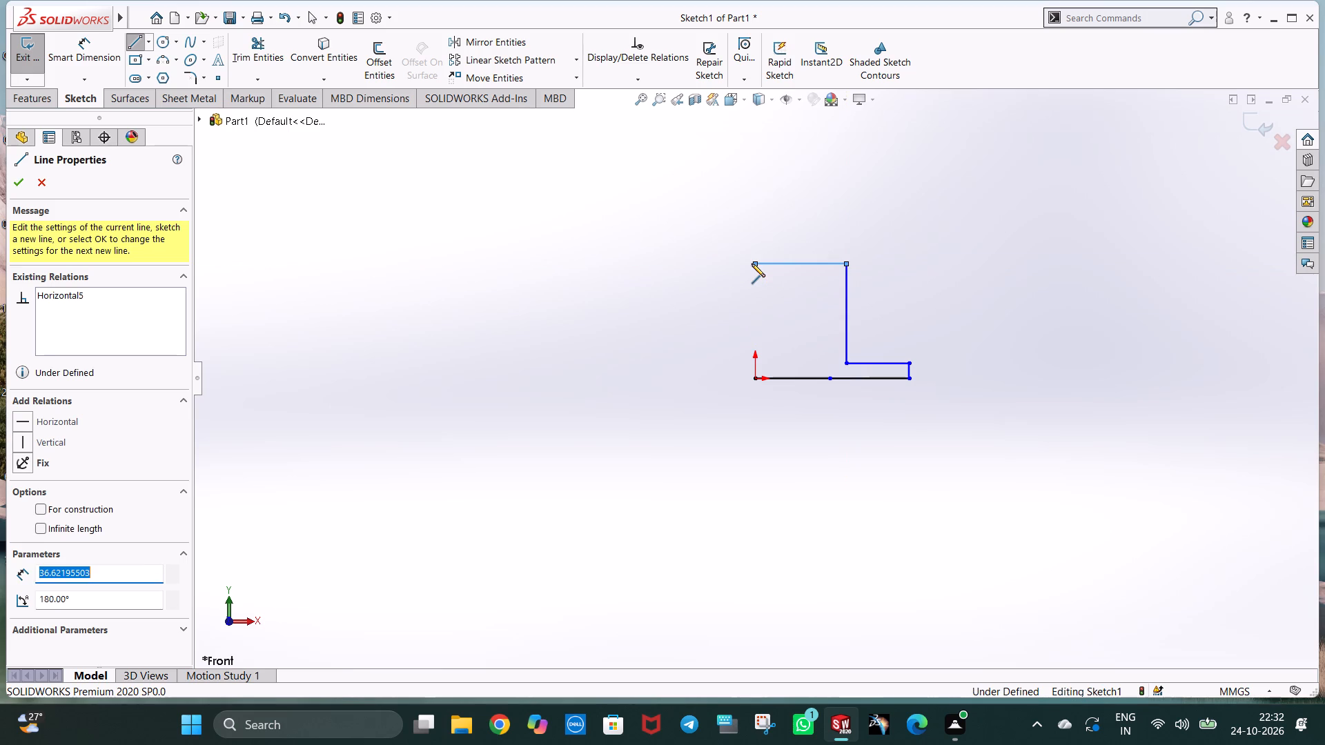
text(36)
key(Return)
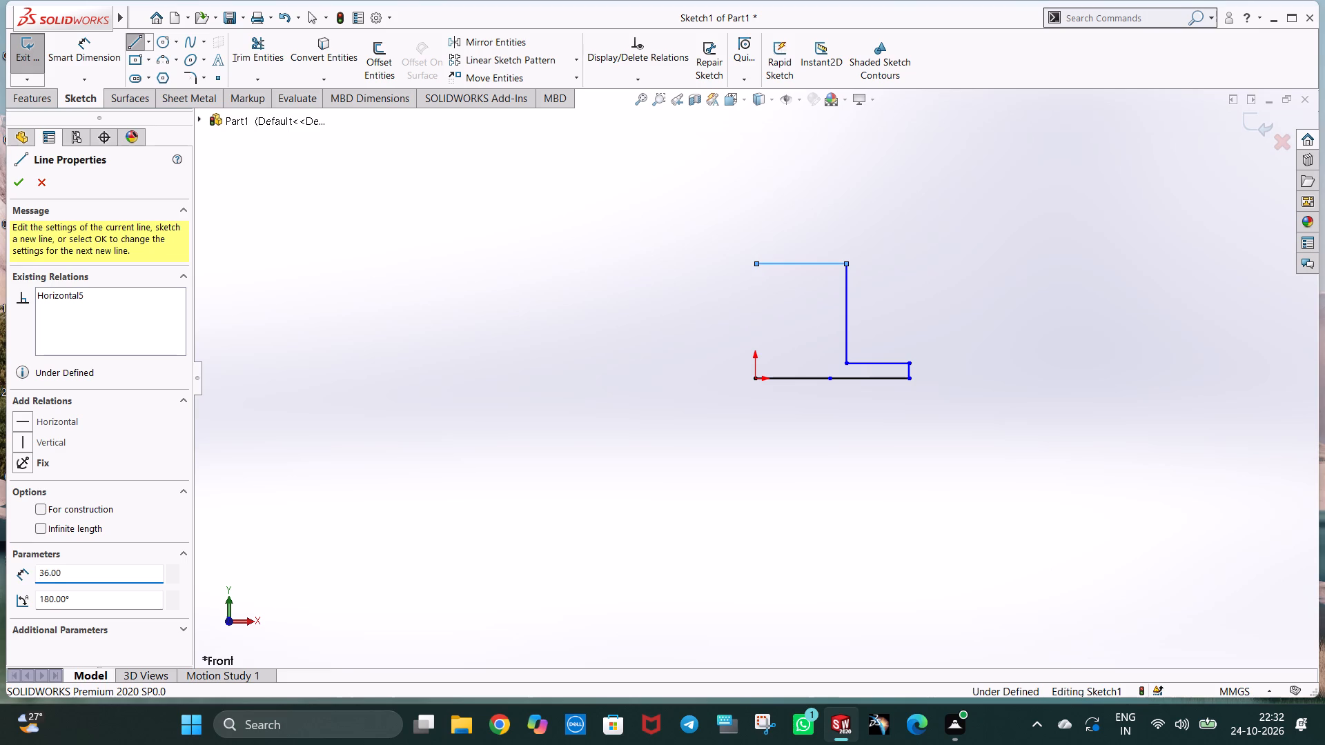
key(Escape)
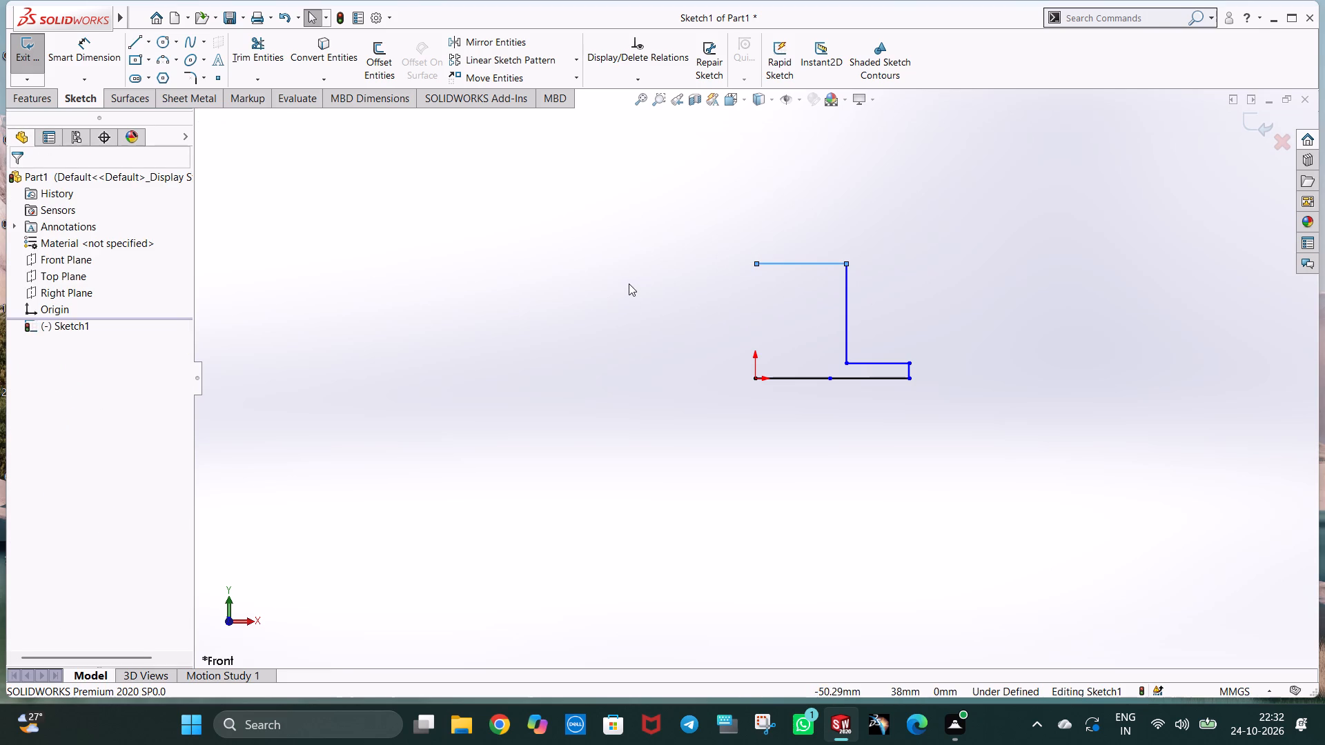
Sketch a 40 mm vertical line down from the top line's left end, continuing with a 35 mm horizontal line leftwards.
click(138, 48)
click(755, 266)
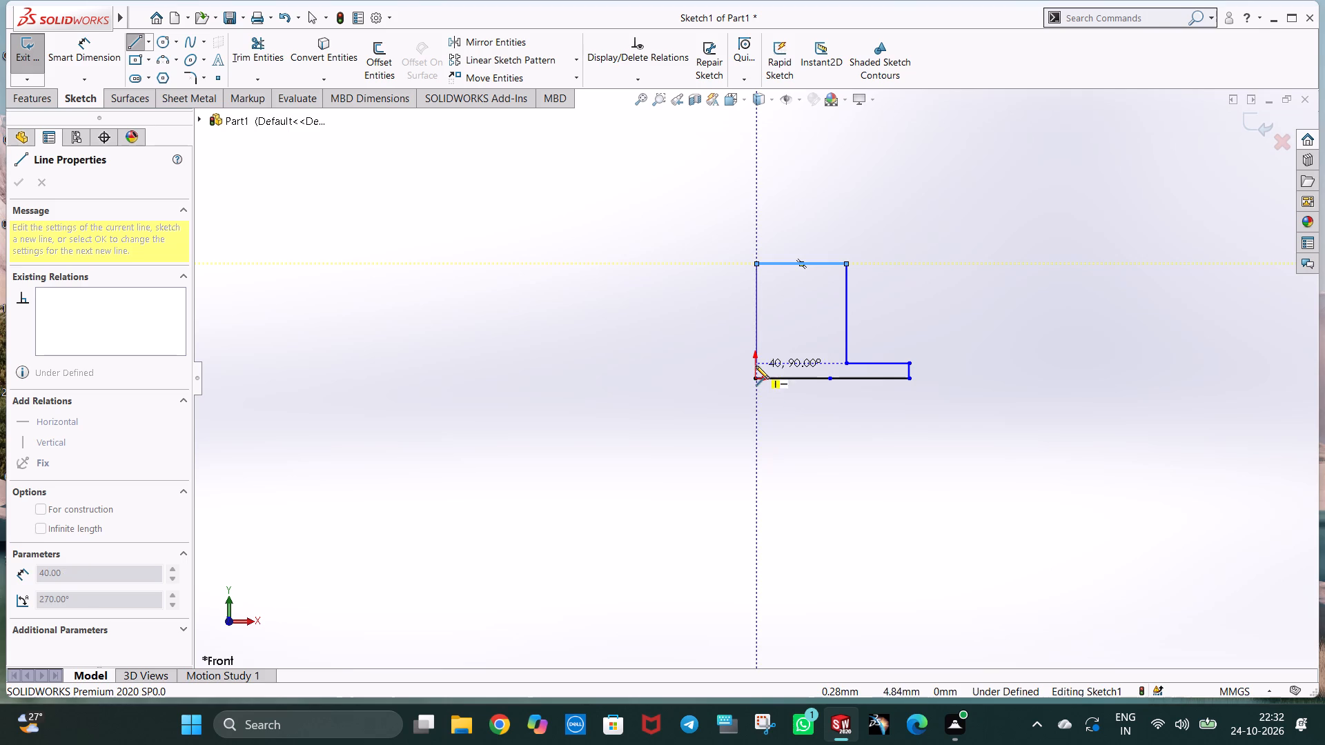
click(754, 364)
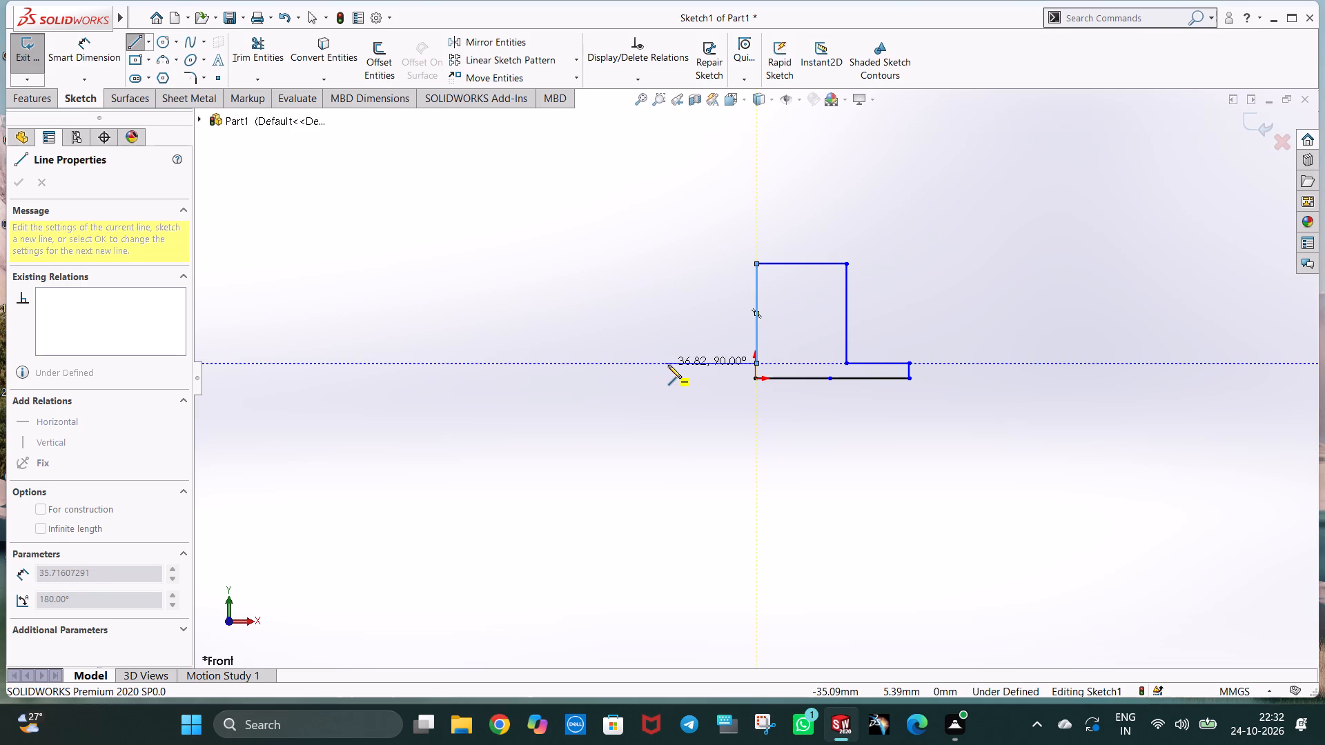
click(668, 365)
text(35)
key(Return)
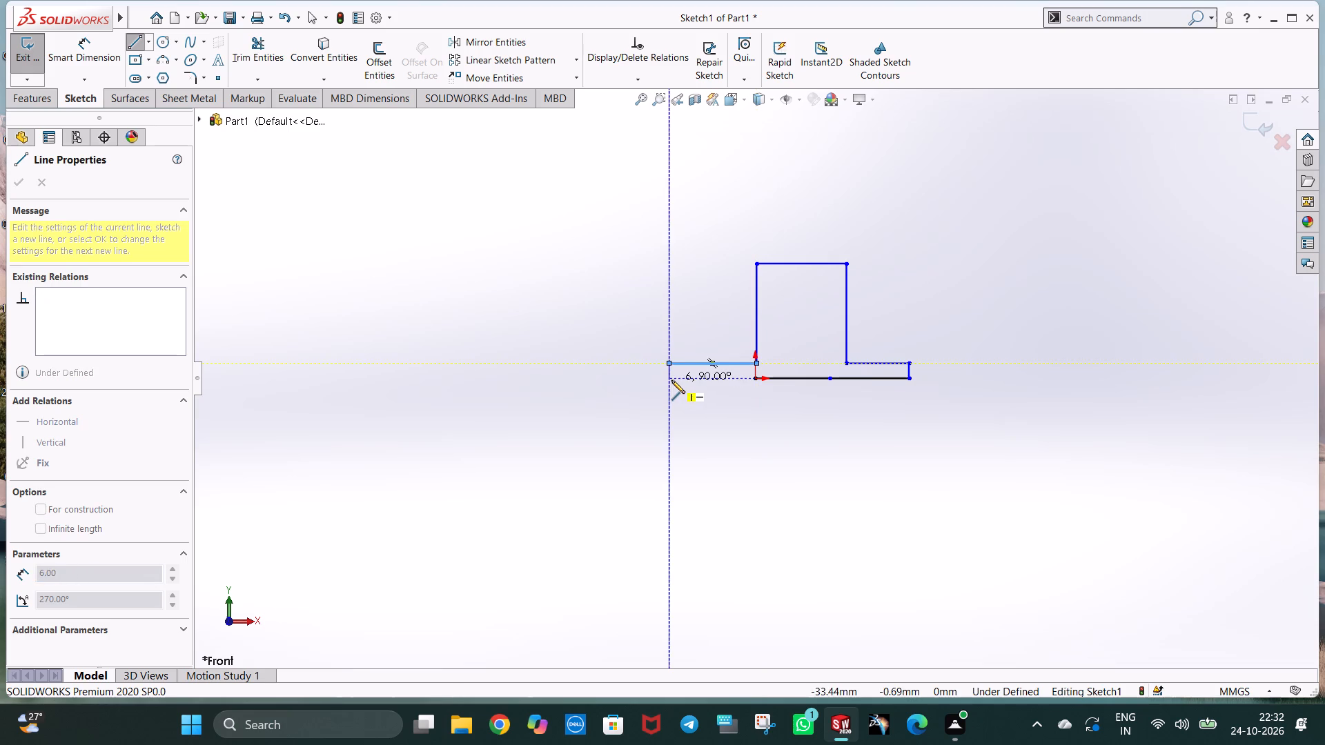
Close the outer profile with a 6 mm vertical line down from the left flange's outer end and a horizontal line to the origin.
click(671, 380)
click(756, 377)
key(Escape)
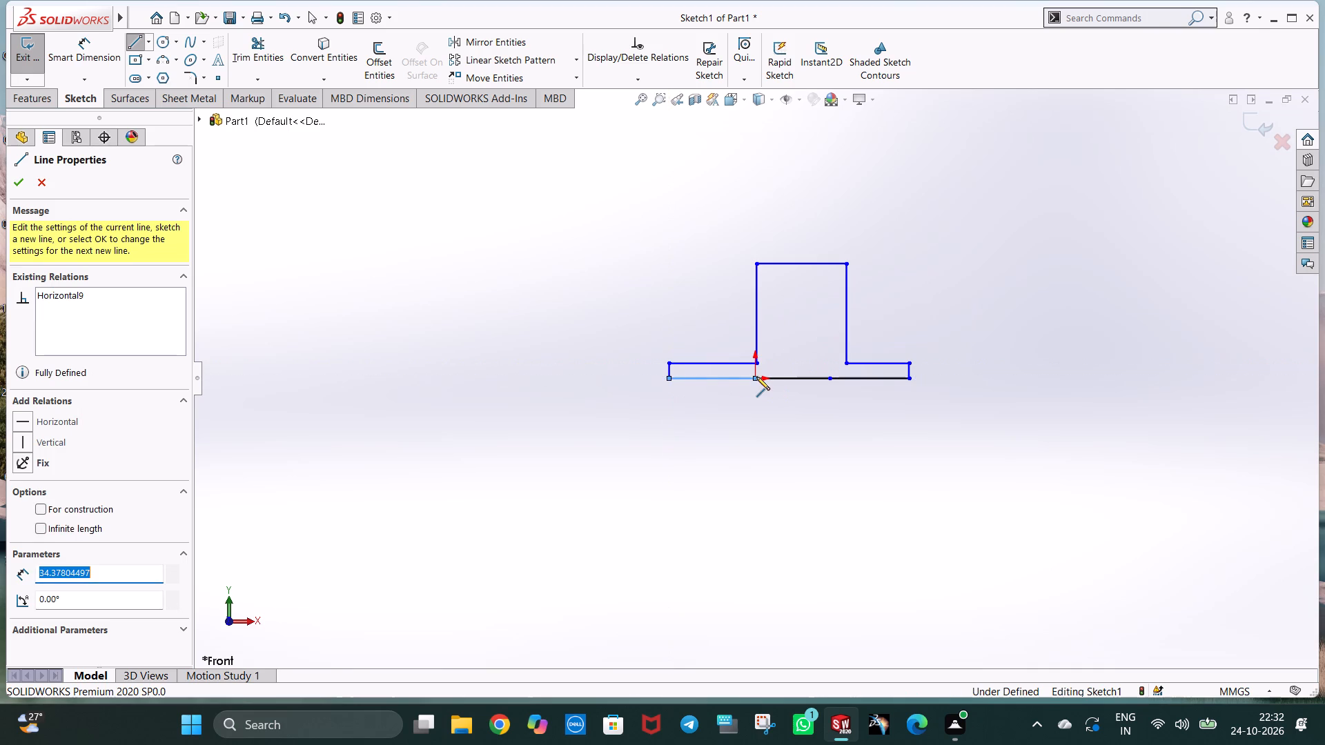
key(Escape)
click(718, 362)
click(587, 320)
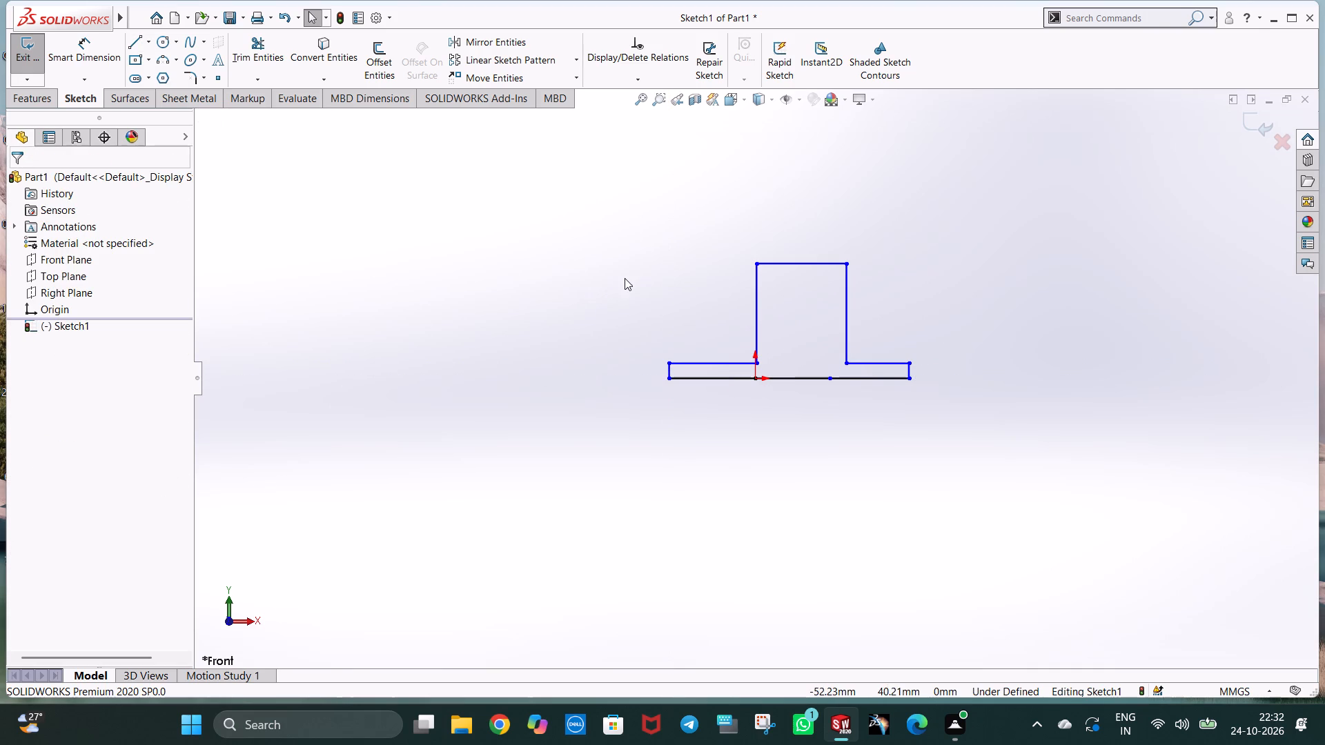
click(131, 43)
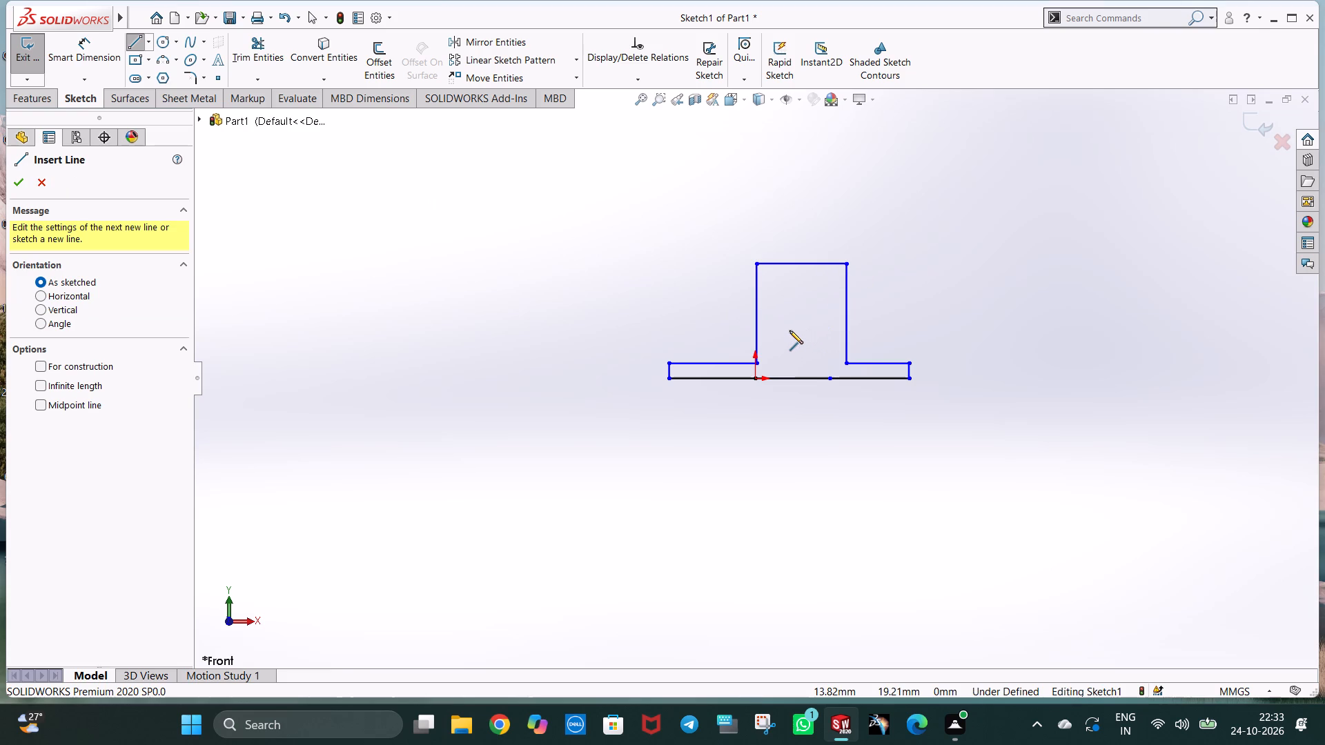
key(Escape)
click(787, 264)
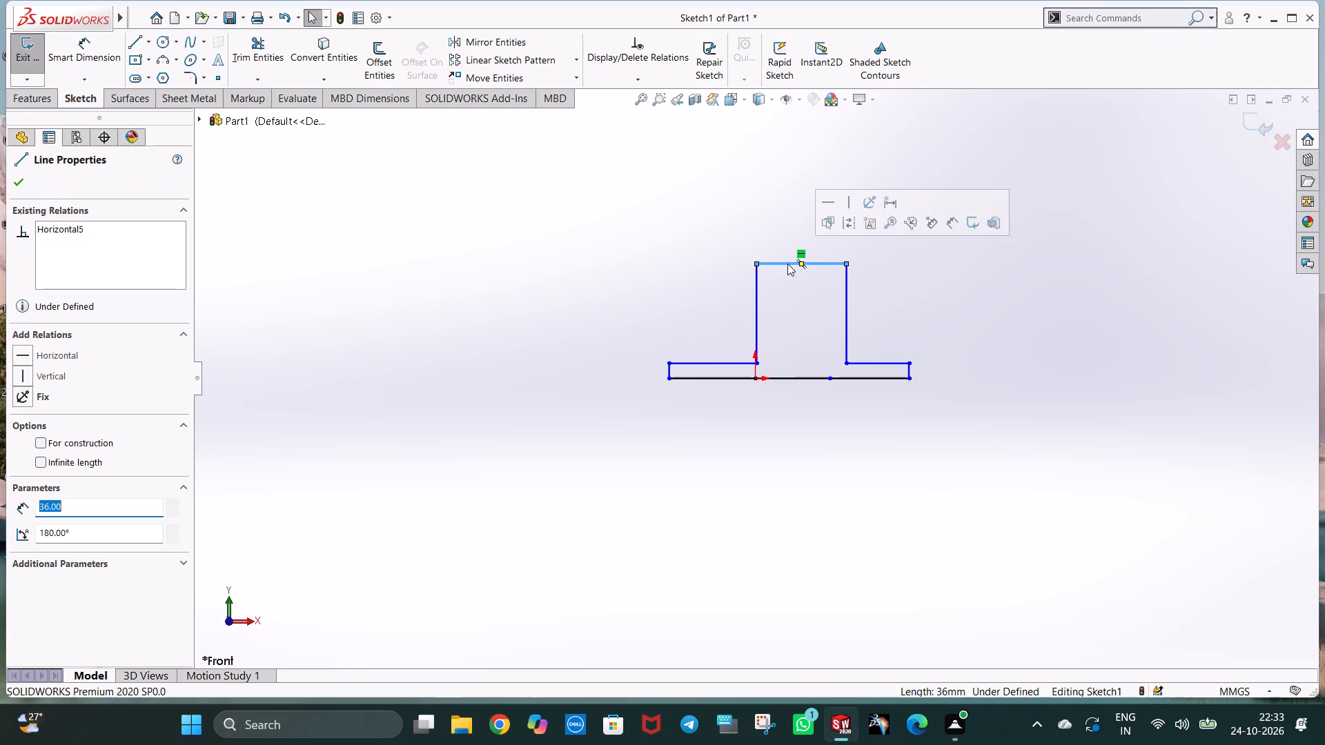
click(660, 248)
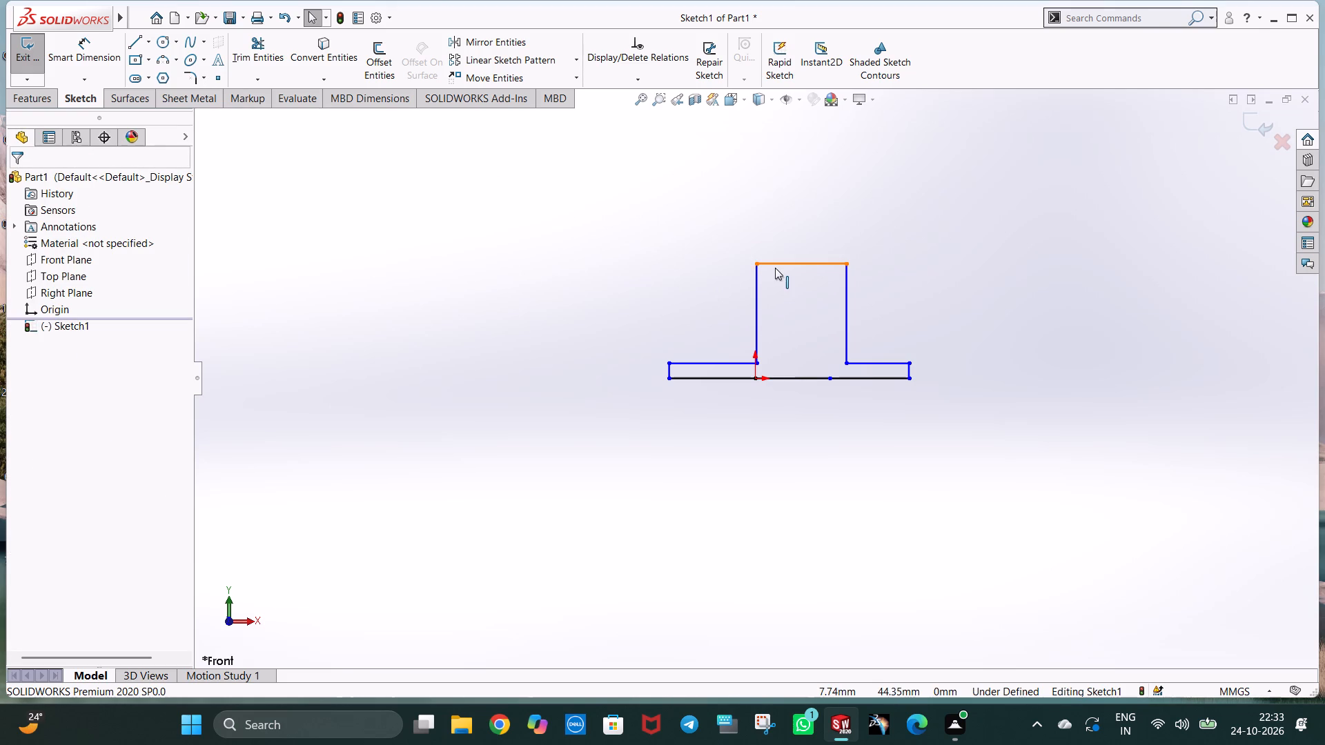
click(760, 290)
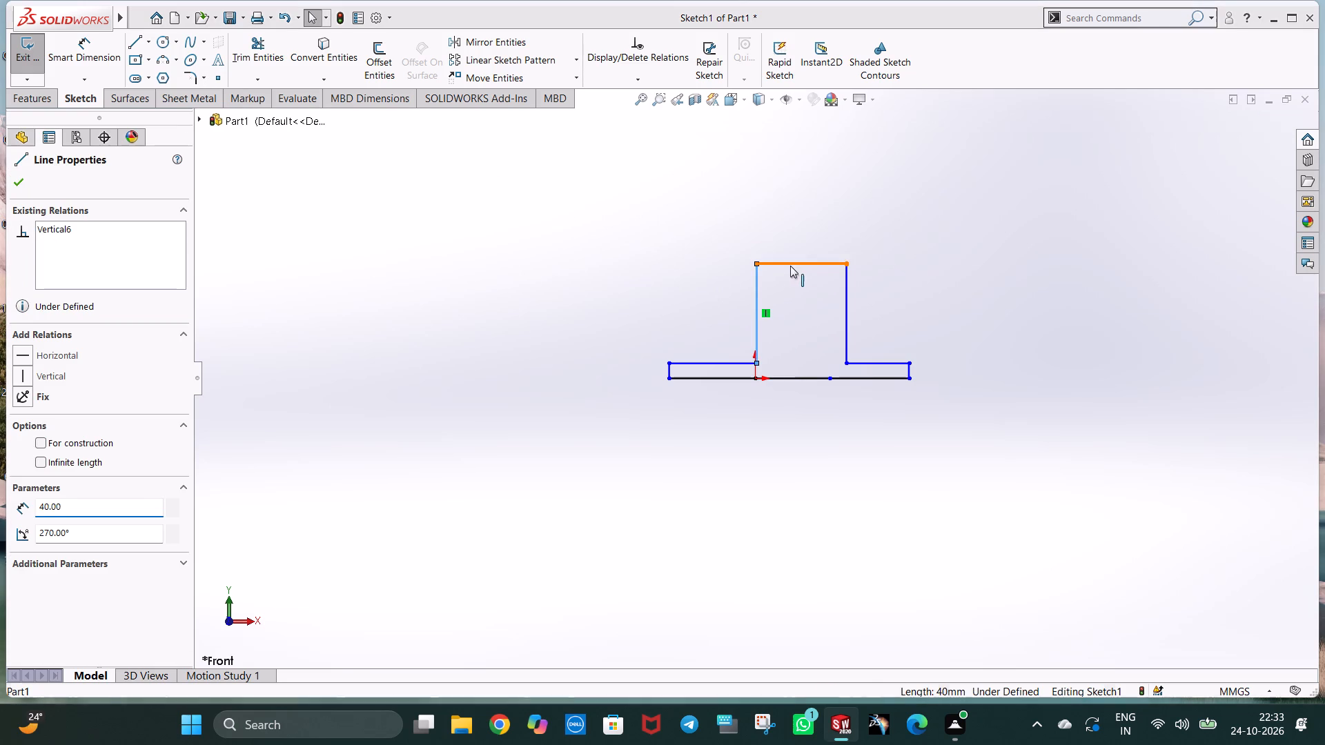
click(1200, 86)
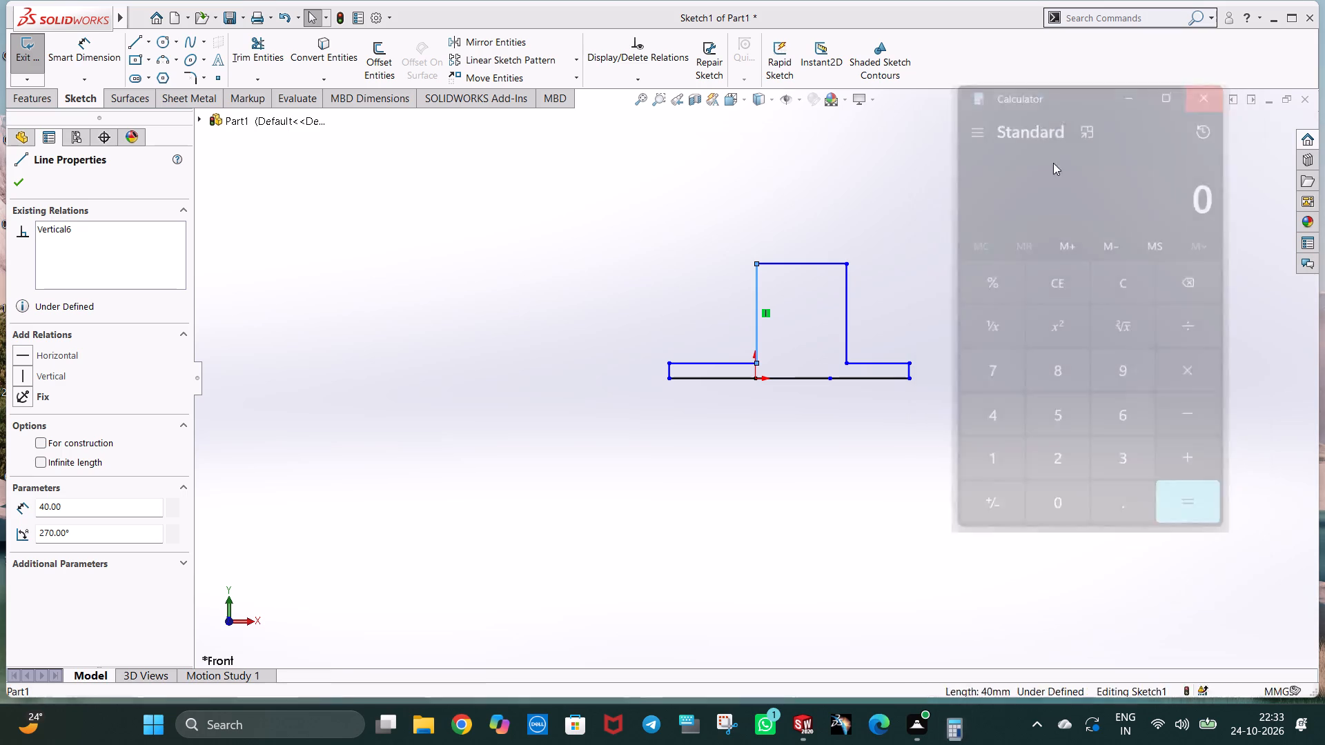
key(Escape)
Delete the left vertical line of the profile's raised section.
click(758, 293)
key(Delete)
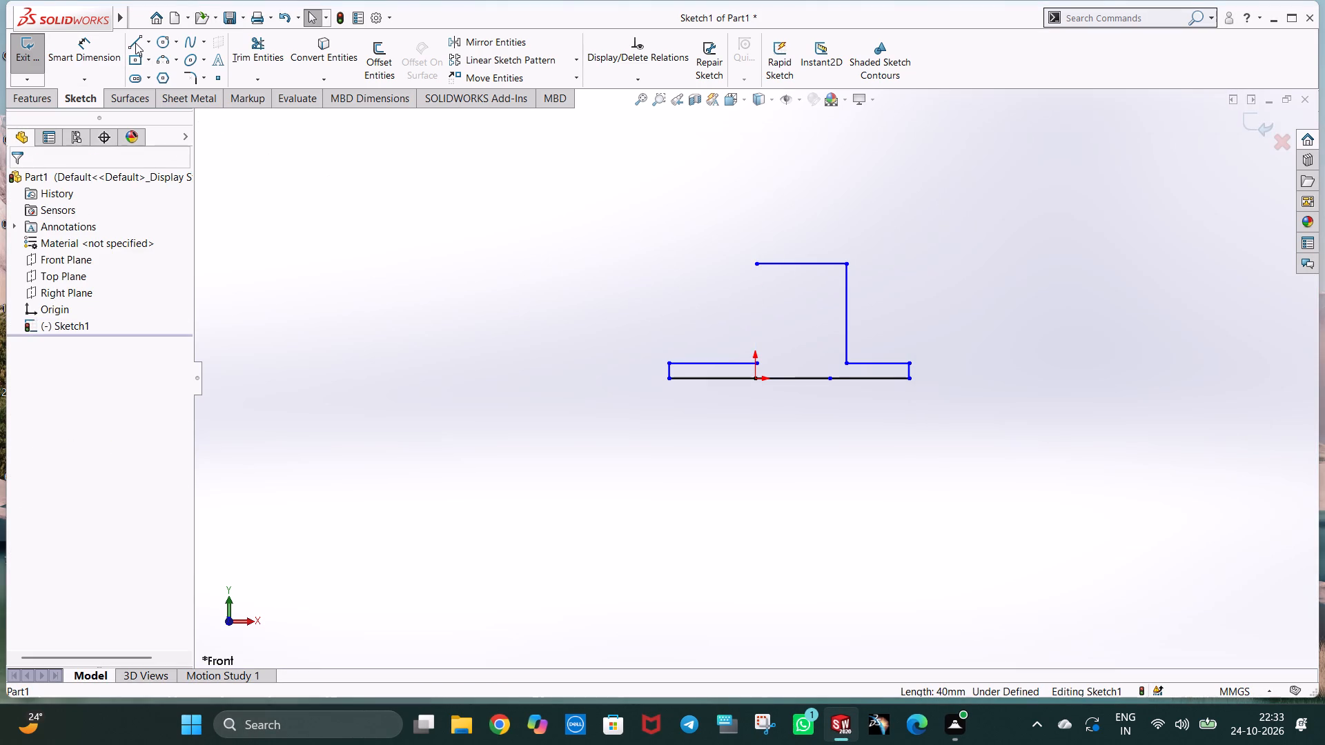
click(1061, 222)
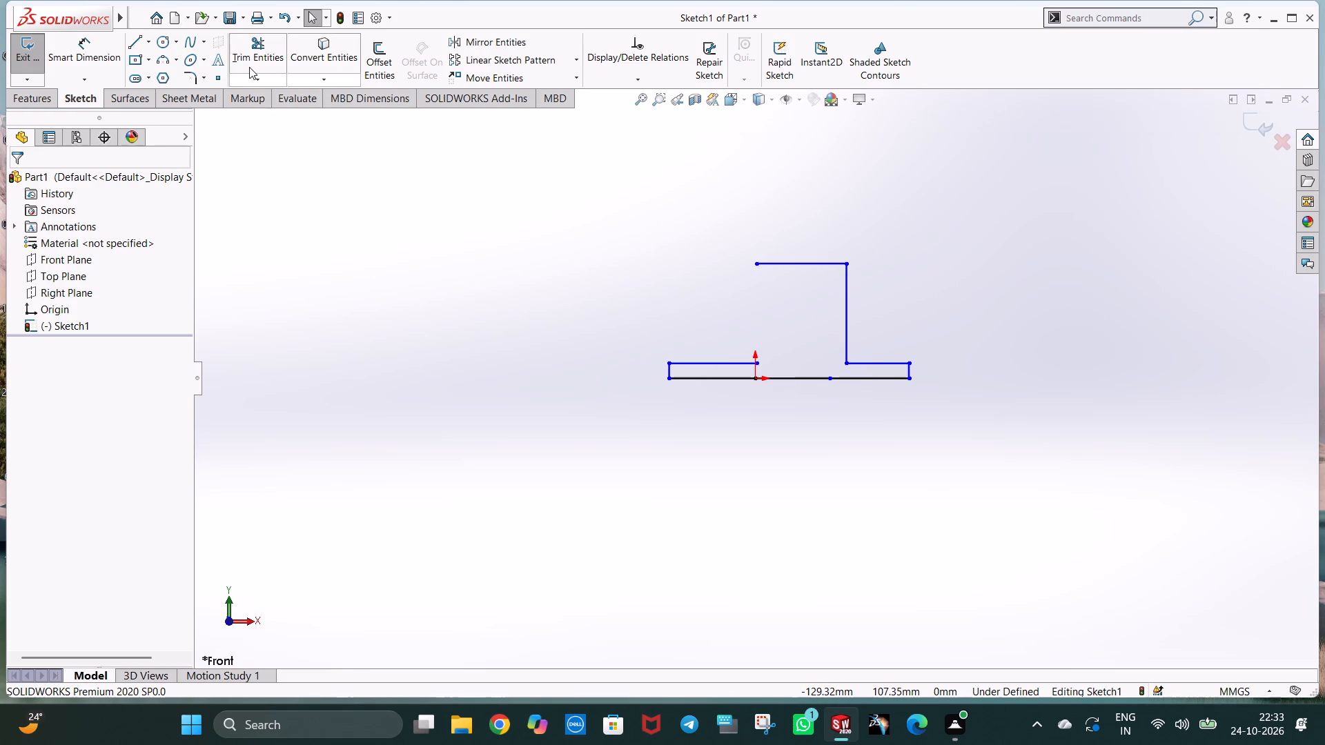
Sketch a centerline along the base from its right-hand inner point to mid-opening, continuing 46 mm vertically up to the top line.
click(150, 41)
click(179, 80)
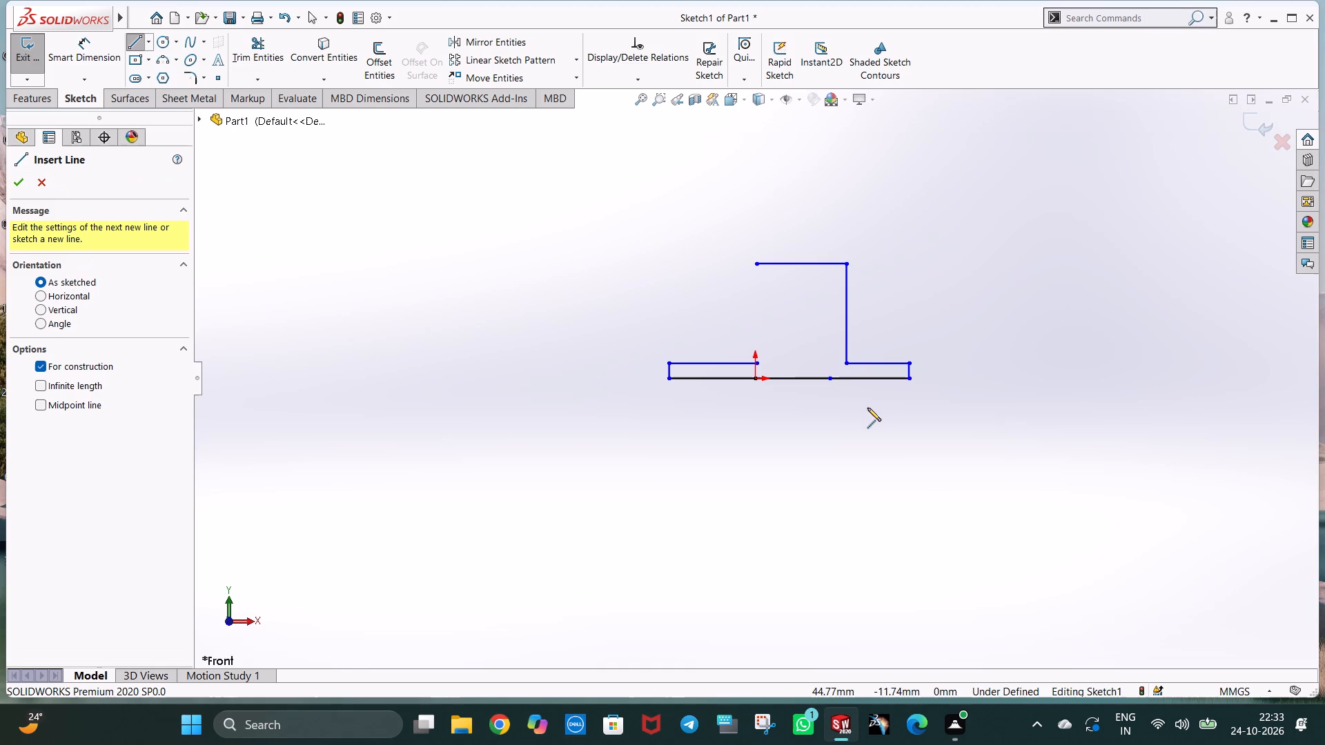
click(832, 379)
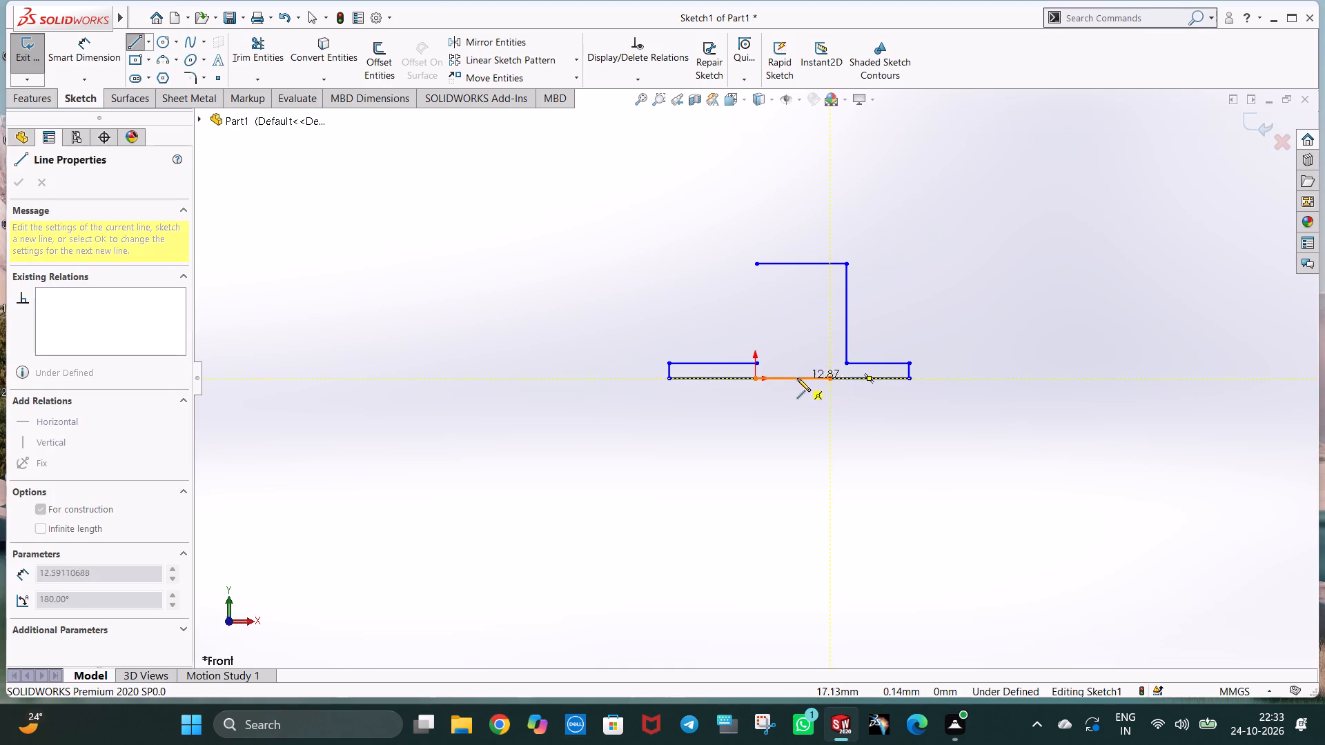
click(792, 378)
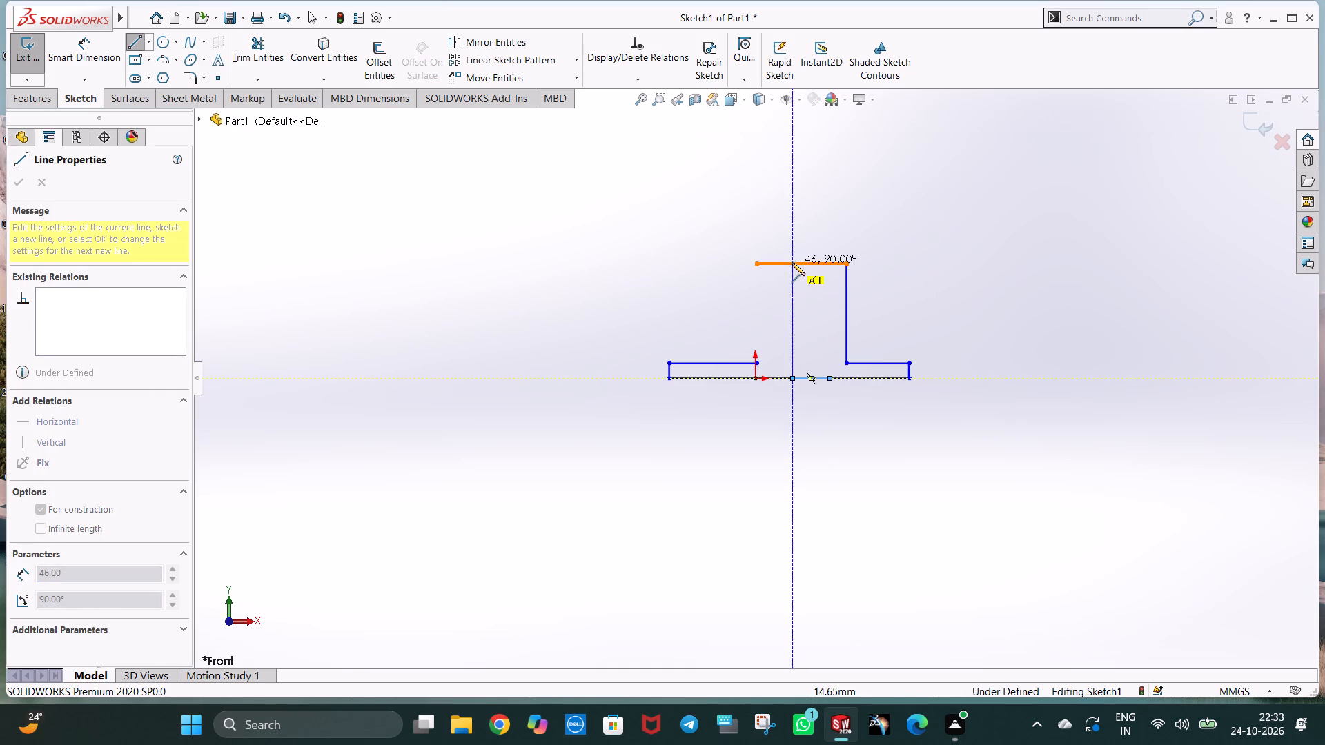
click(792, 262)
key(Escape)
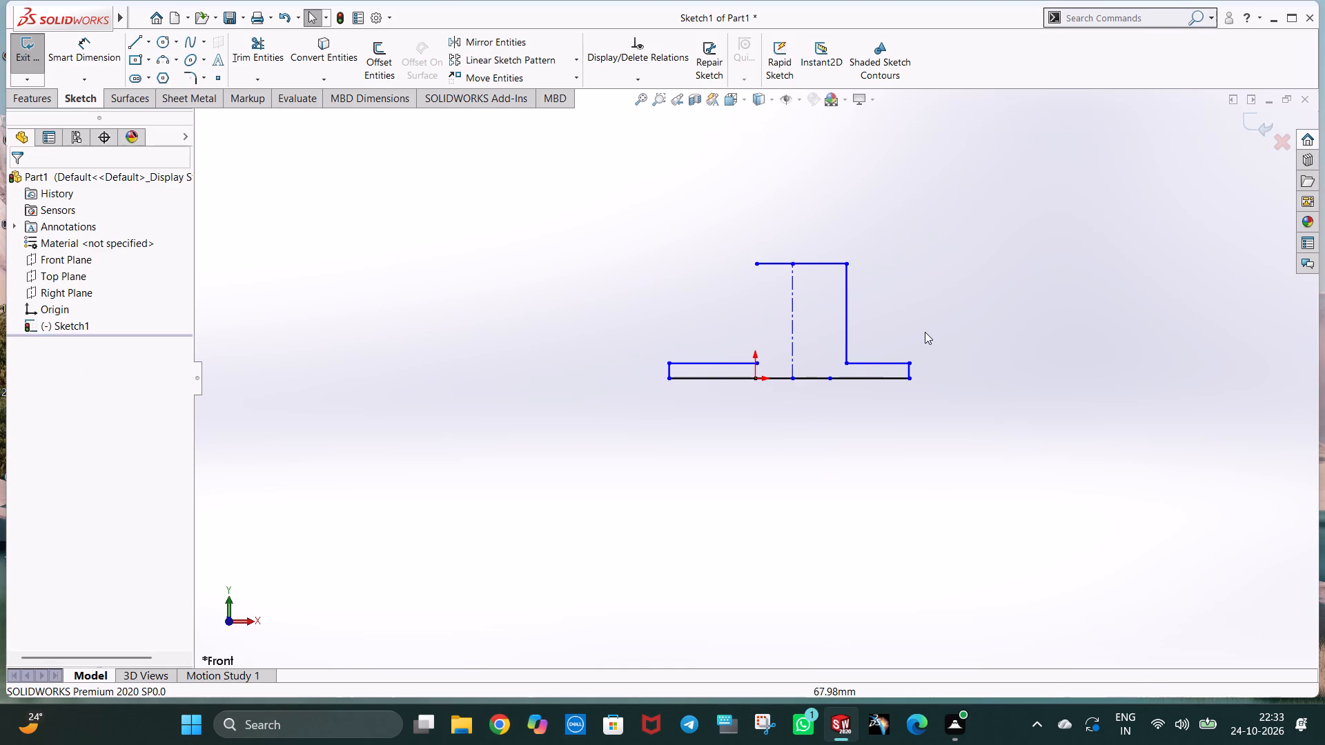
Delete the left flange's upper line and the raised section's 36 mm top line.
click(724, 359)
key(Delete)
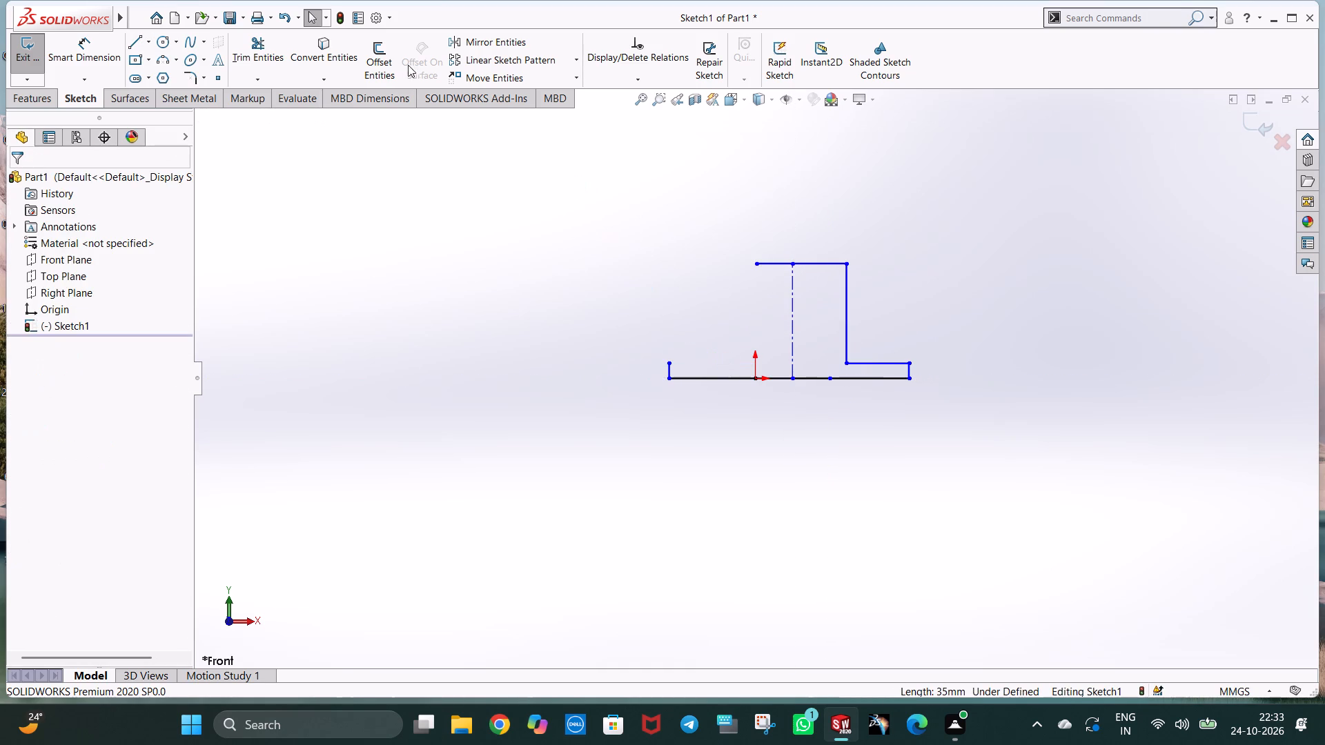
click(821, 260)
key(Delete)
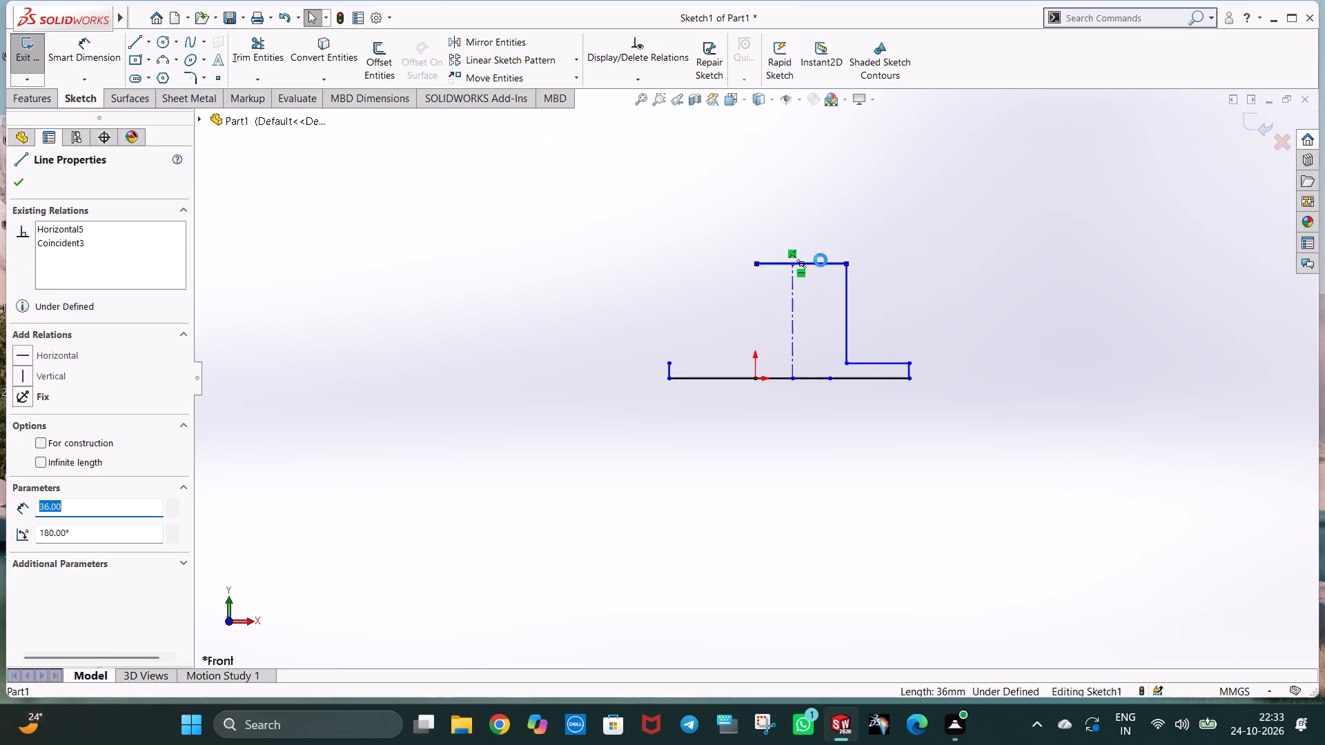
Sketch a 42 mm horizontal line leftwards from the top of the right outer vertical line.
click(139, 42)
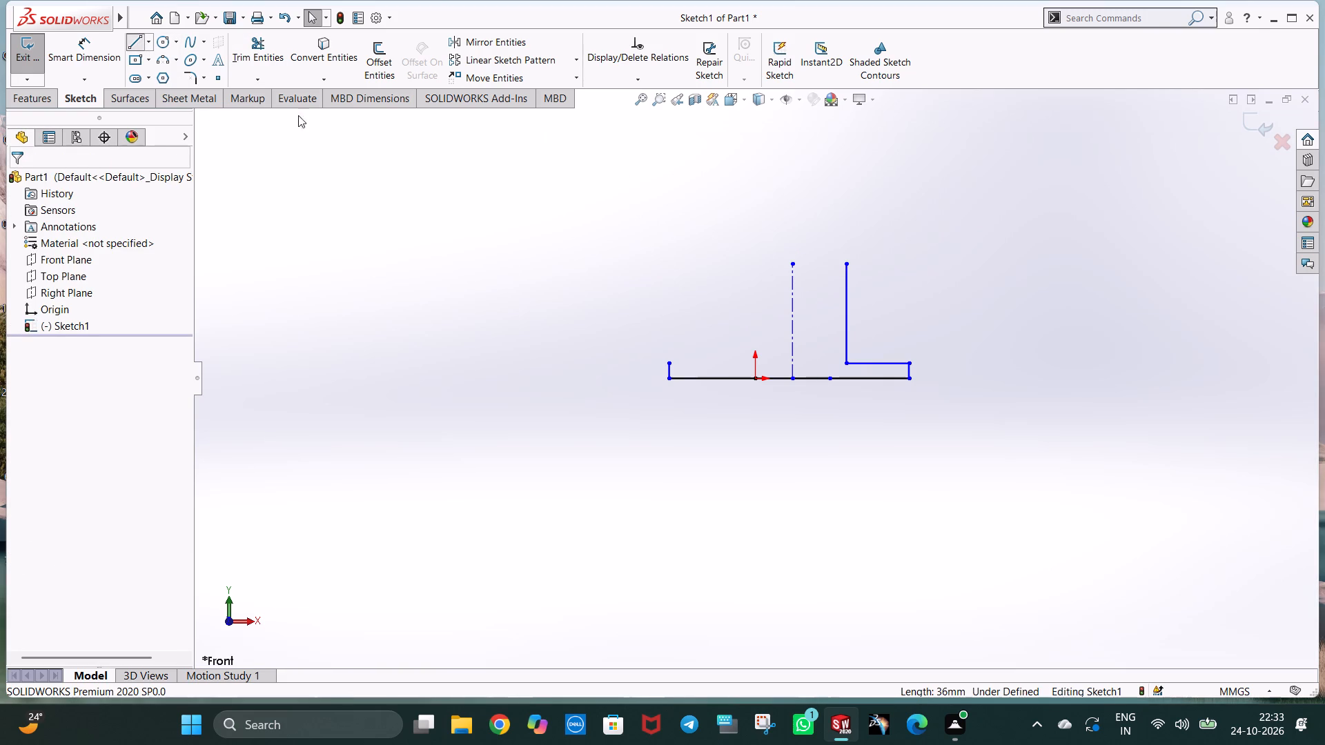
click(849, 264)
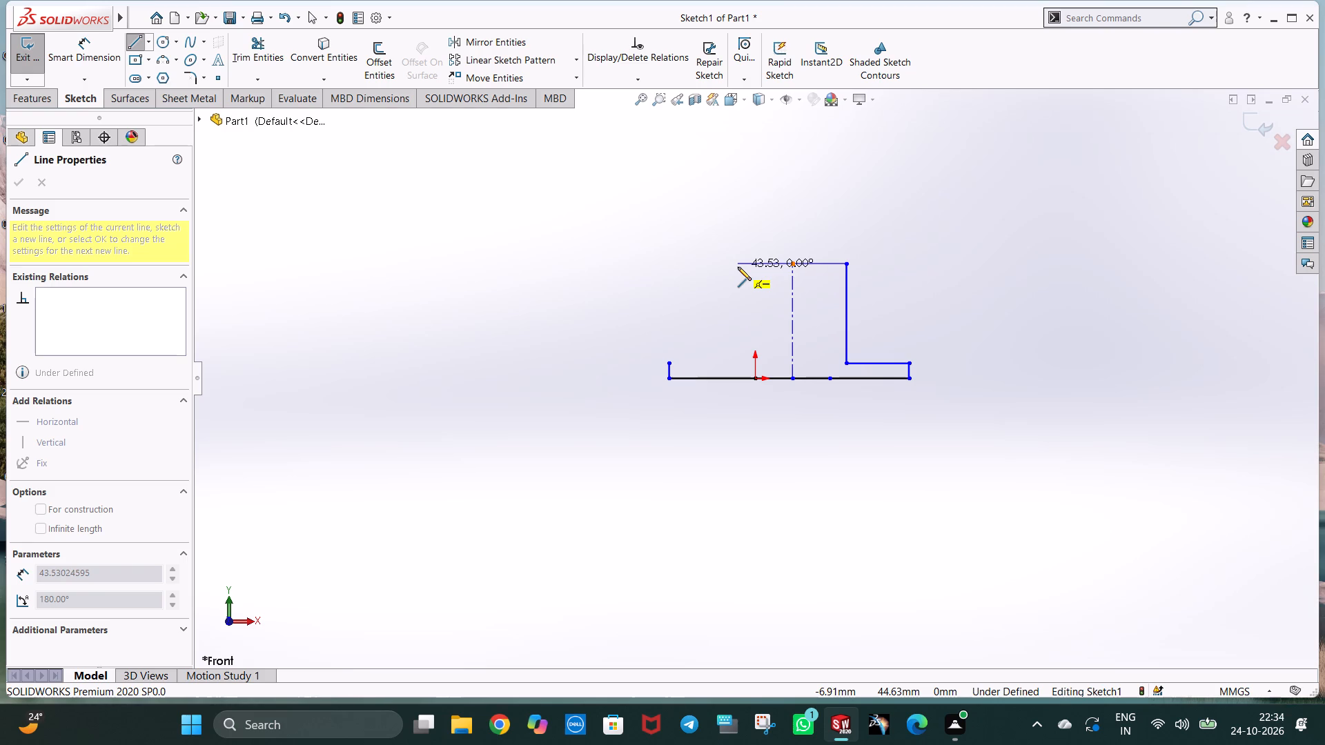
click(735, 267)
text(42)
key(Return)
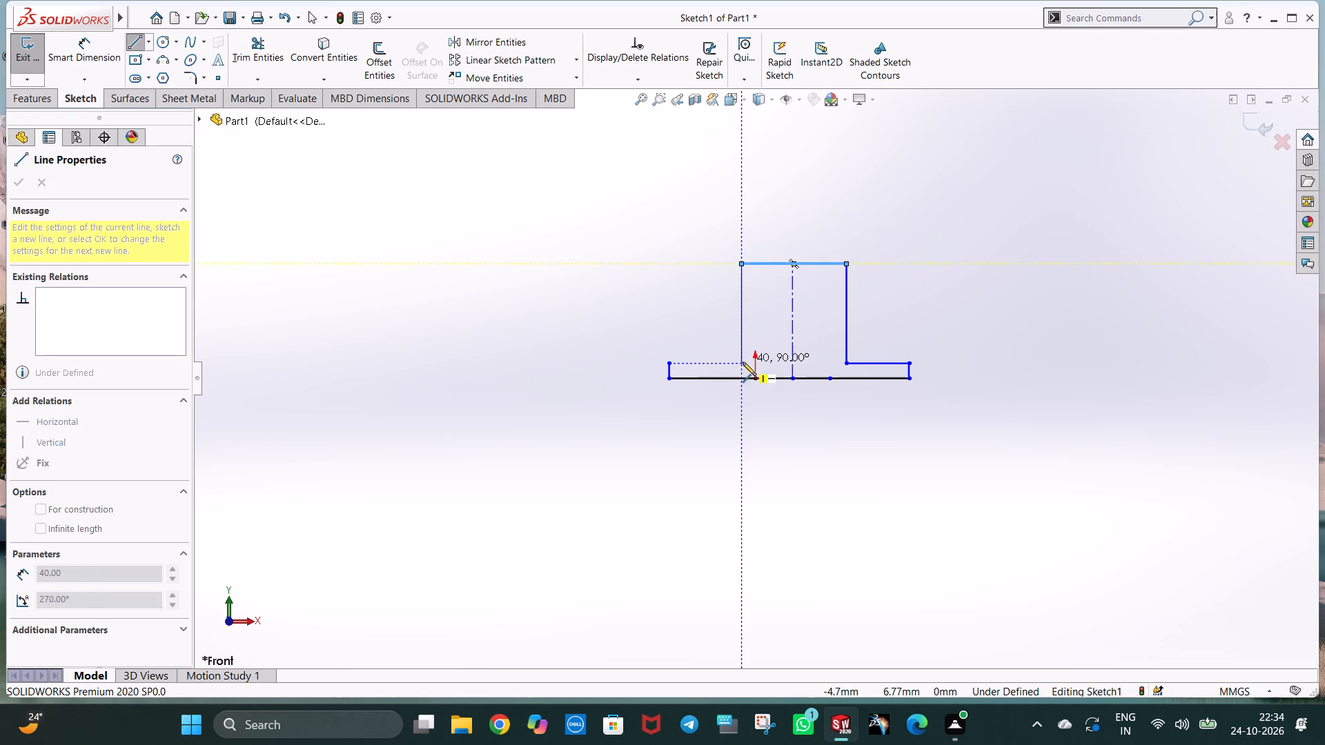
Continue with a 40 mm vertical line down and a 29 mm horizontal line to the left flange's outer edge.
click(743, 362)
click(669, 360)
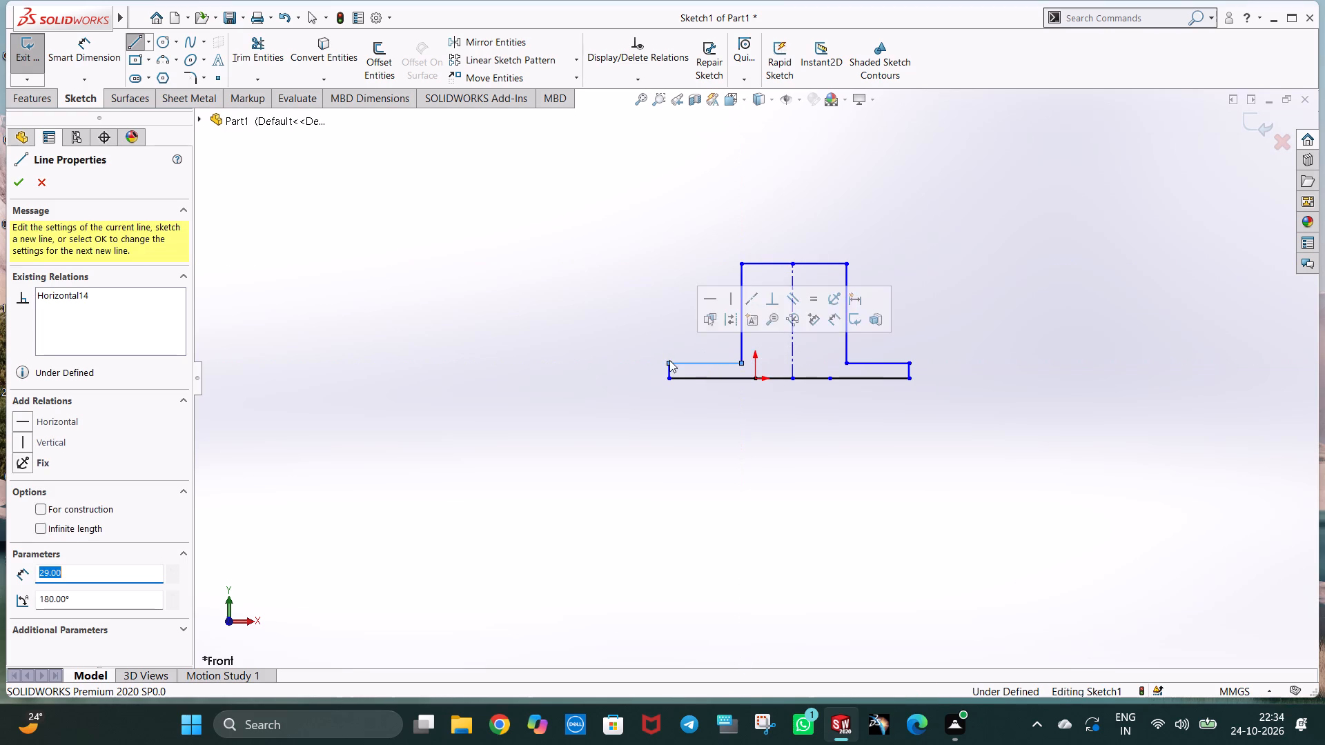
key(Escape)
key(Escape)
key(Escape)
click(972, 285)
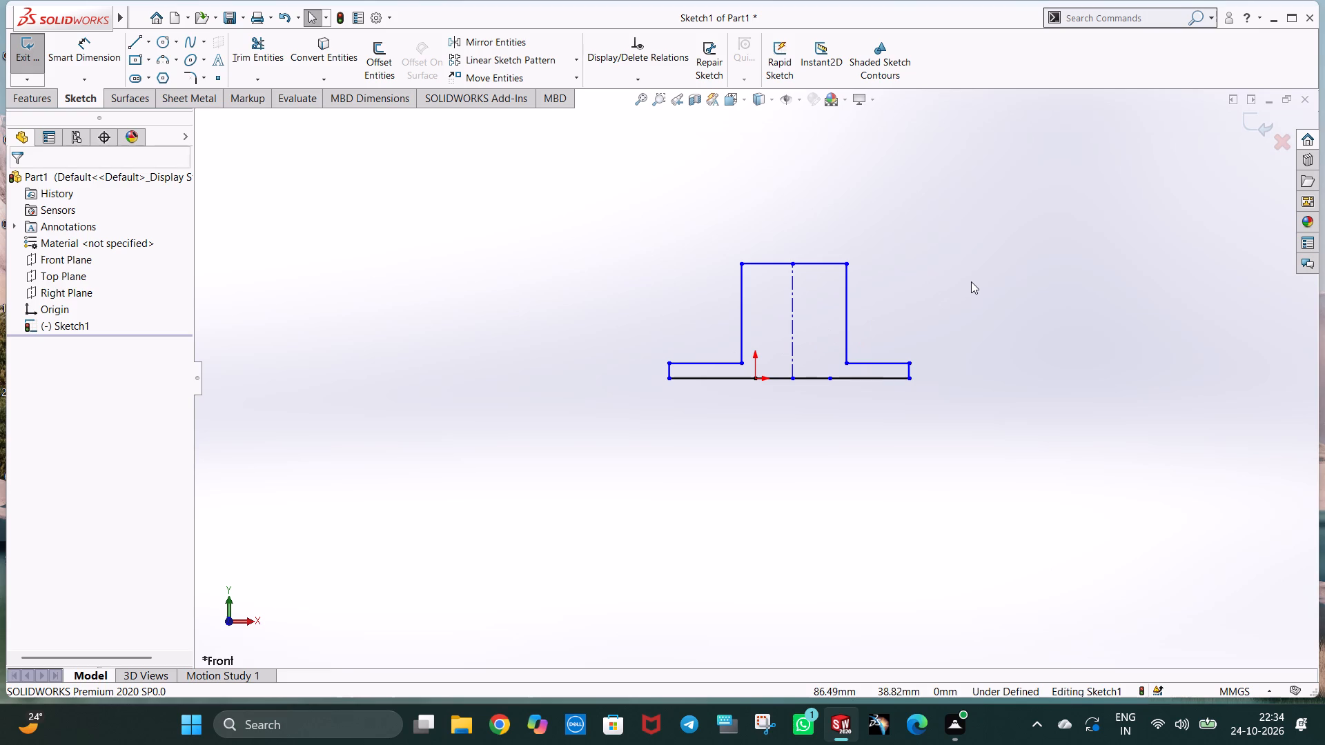
Sketch a 40 mm vertical line up from the origin and a horizontal line about 30 mm rightwards for the inner profile.
click(132, 41)
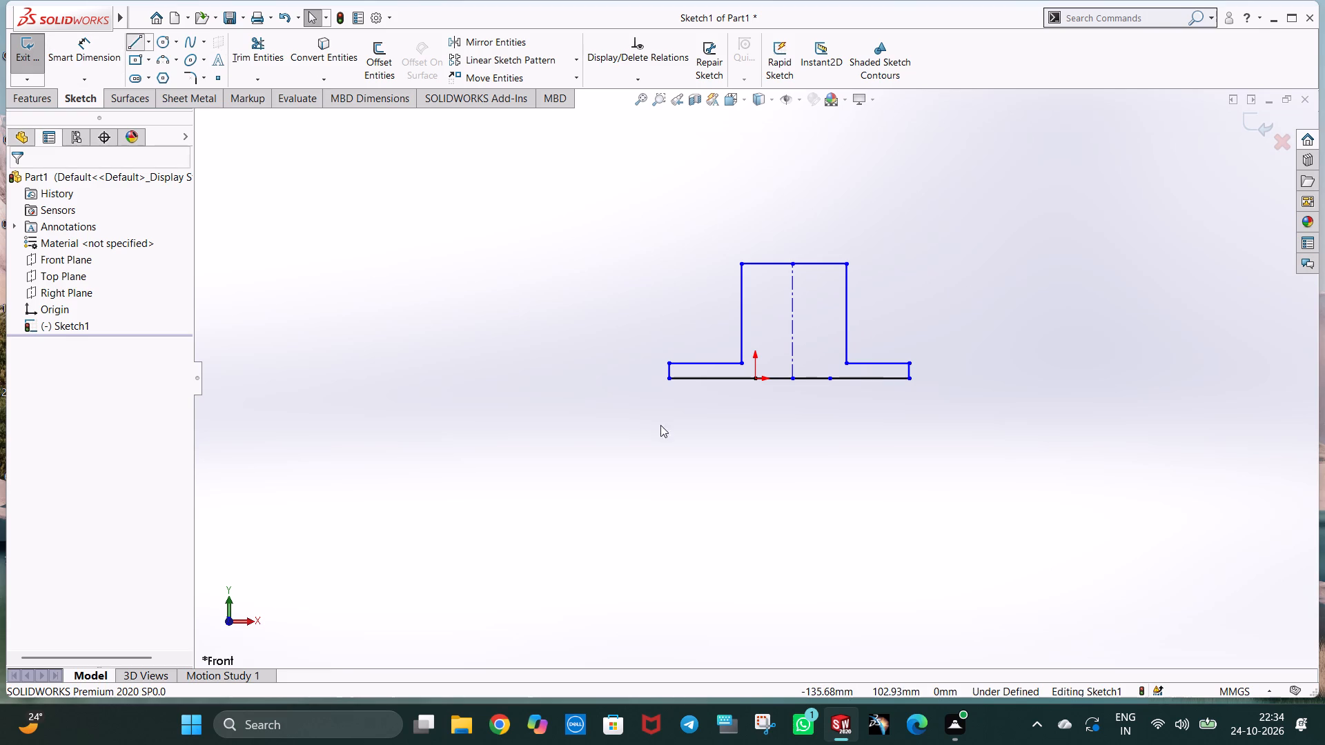
click(755, 378)
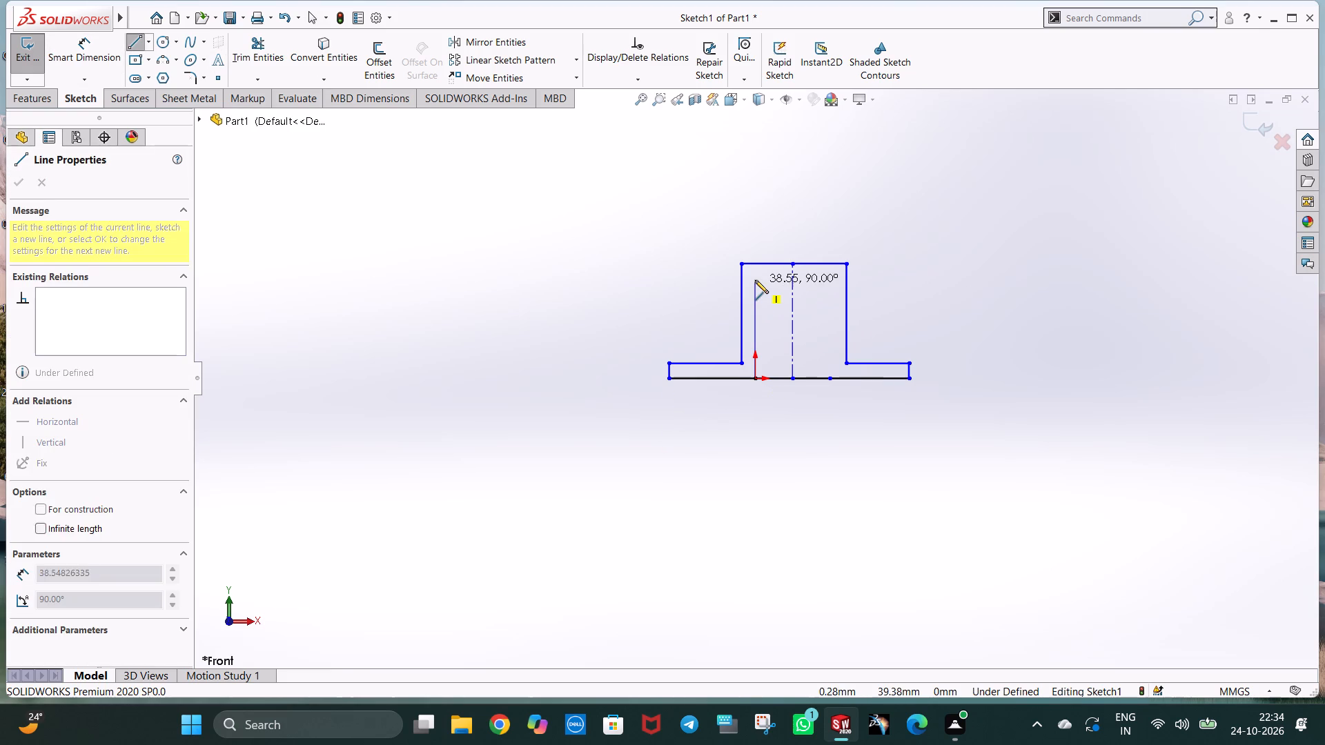
click(755, 282)
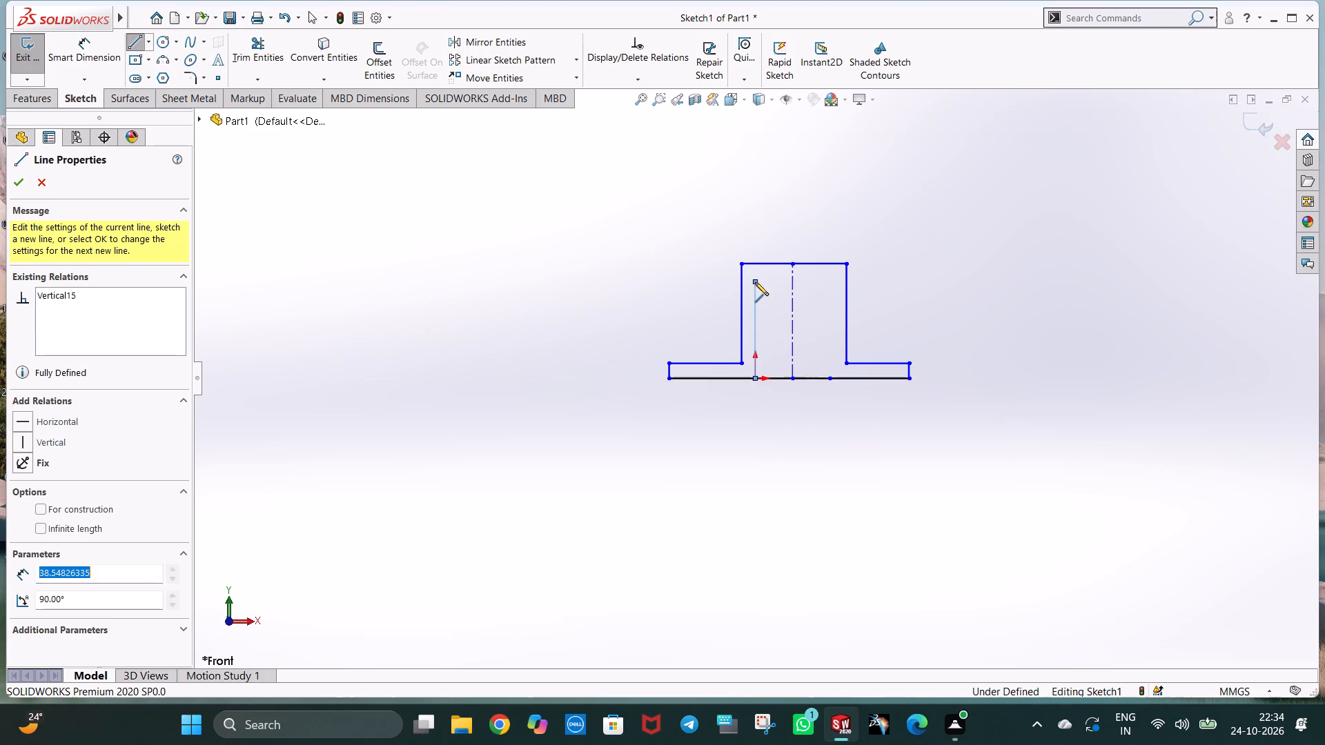
text(40)
key(Return)
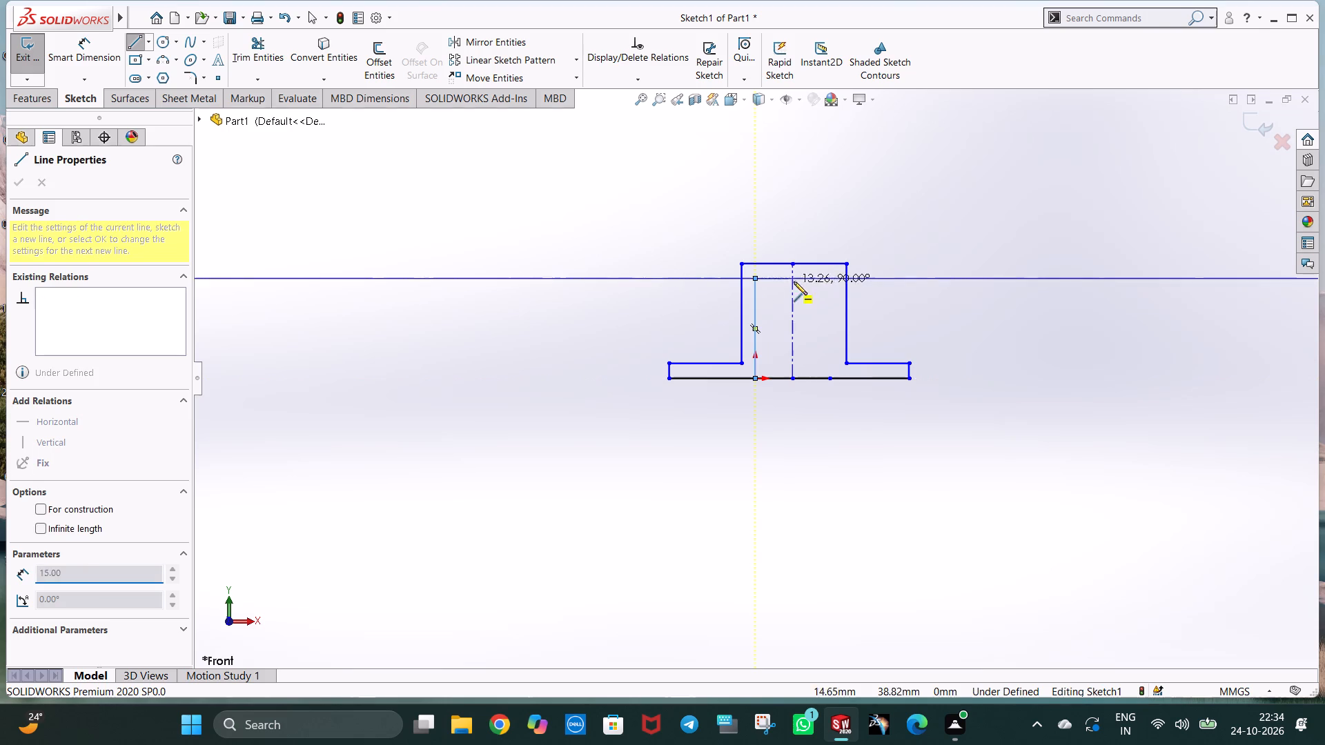
click(830, 277)
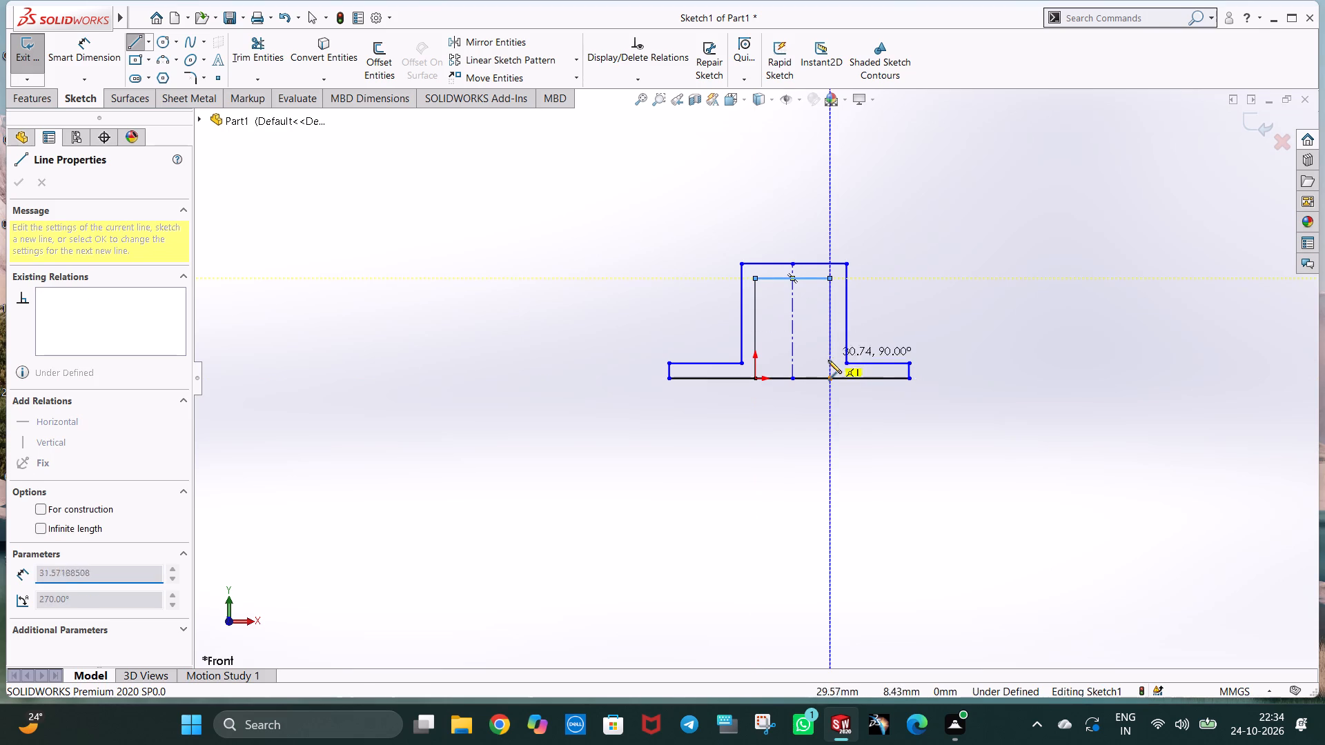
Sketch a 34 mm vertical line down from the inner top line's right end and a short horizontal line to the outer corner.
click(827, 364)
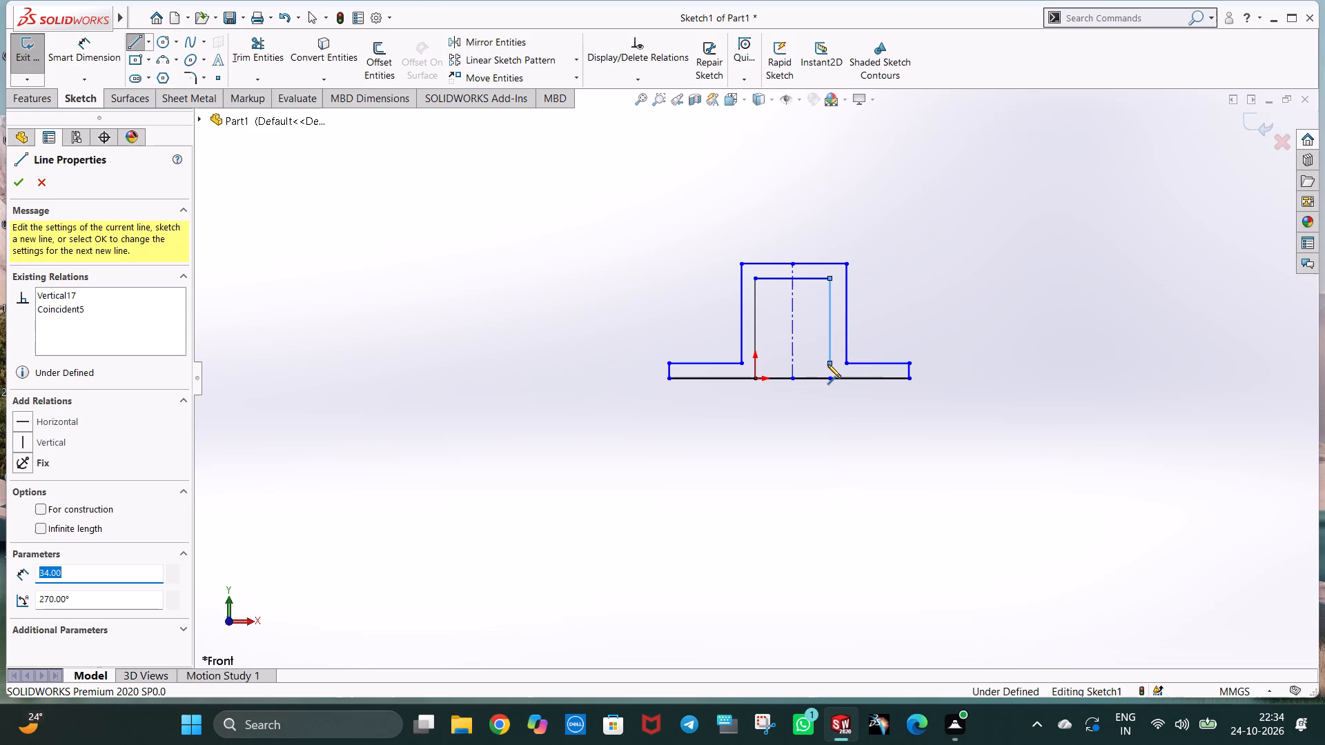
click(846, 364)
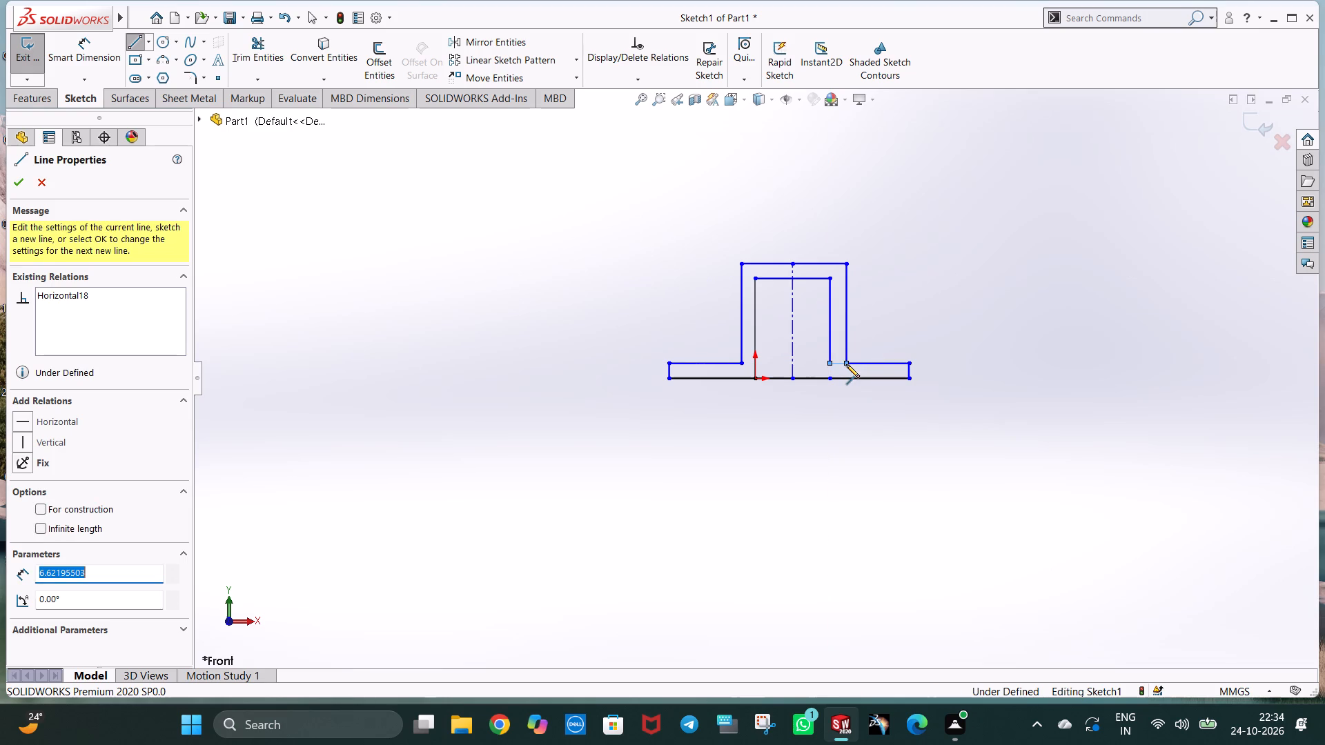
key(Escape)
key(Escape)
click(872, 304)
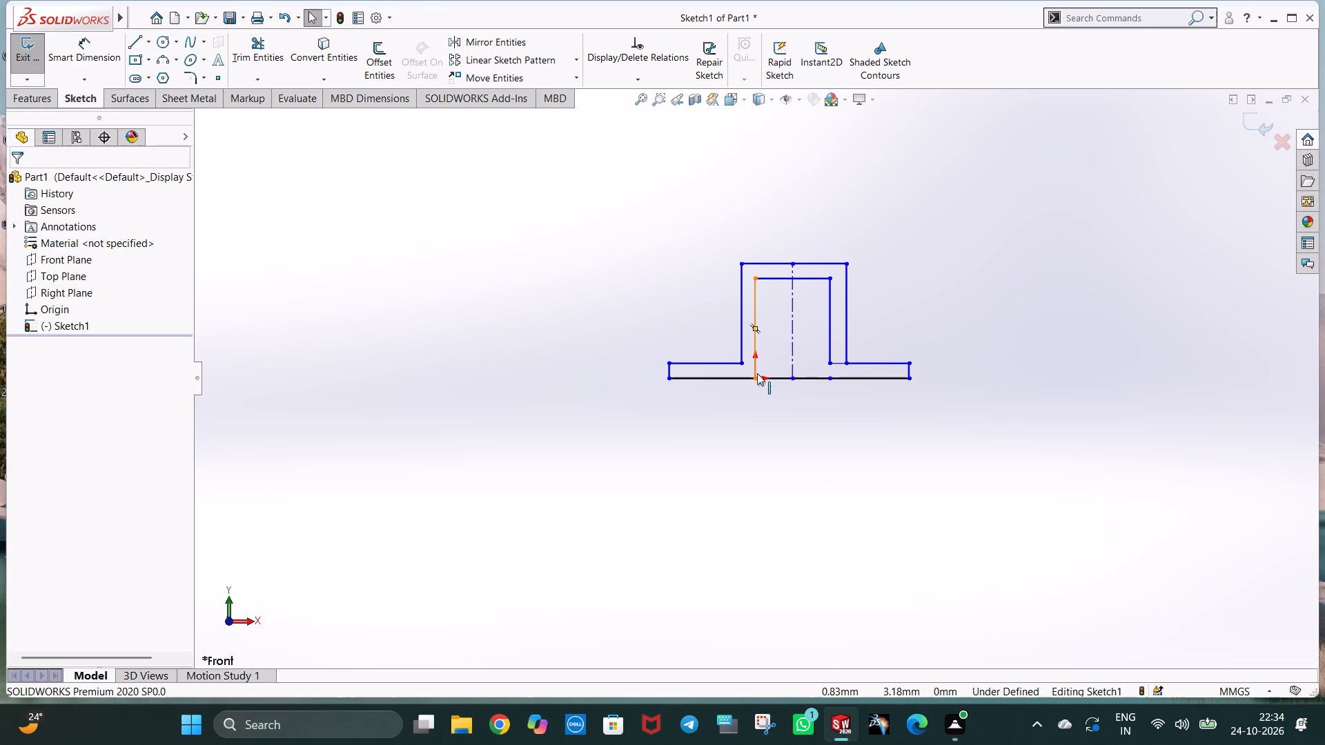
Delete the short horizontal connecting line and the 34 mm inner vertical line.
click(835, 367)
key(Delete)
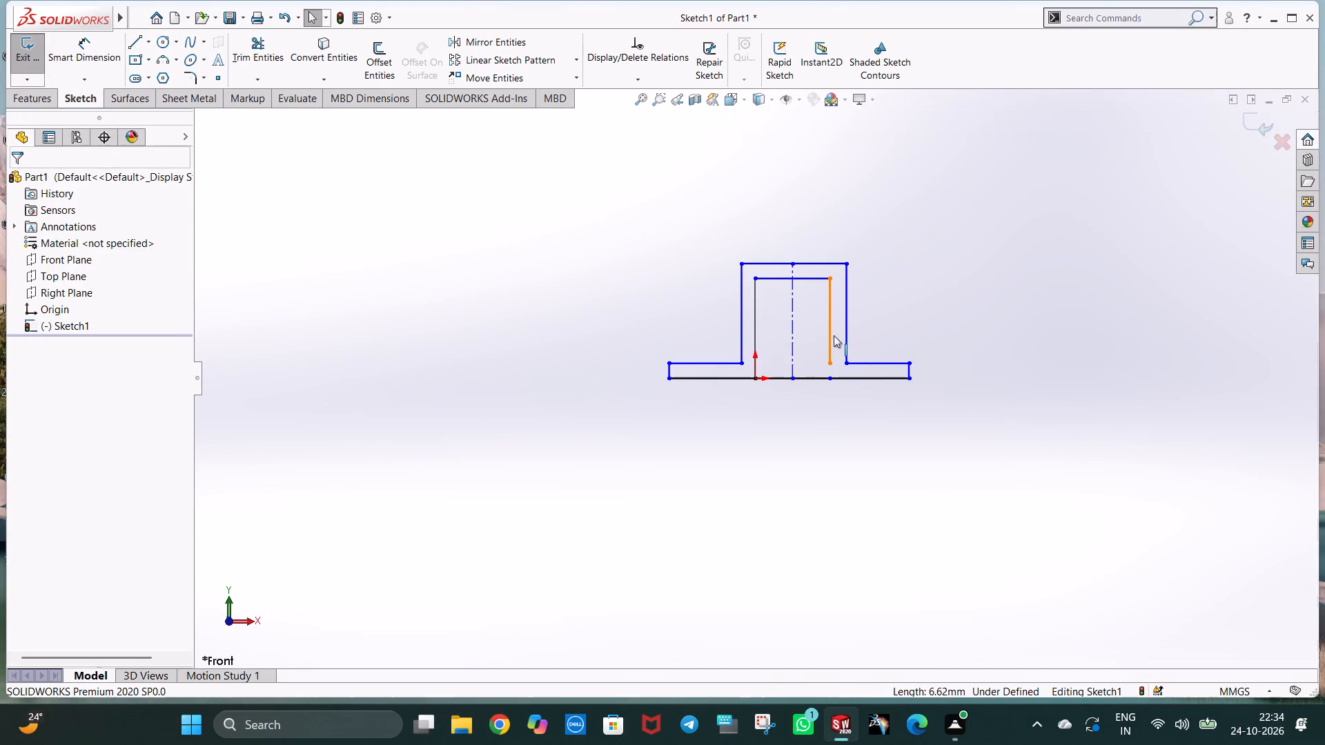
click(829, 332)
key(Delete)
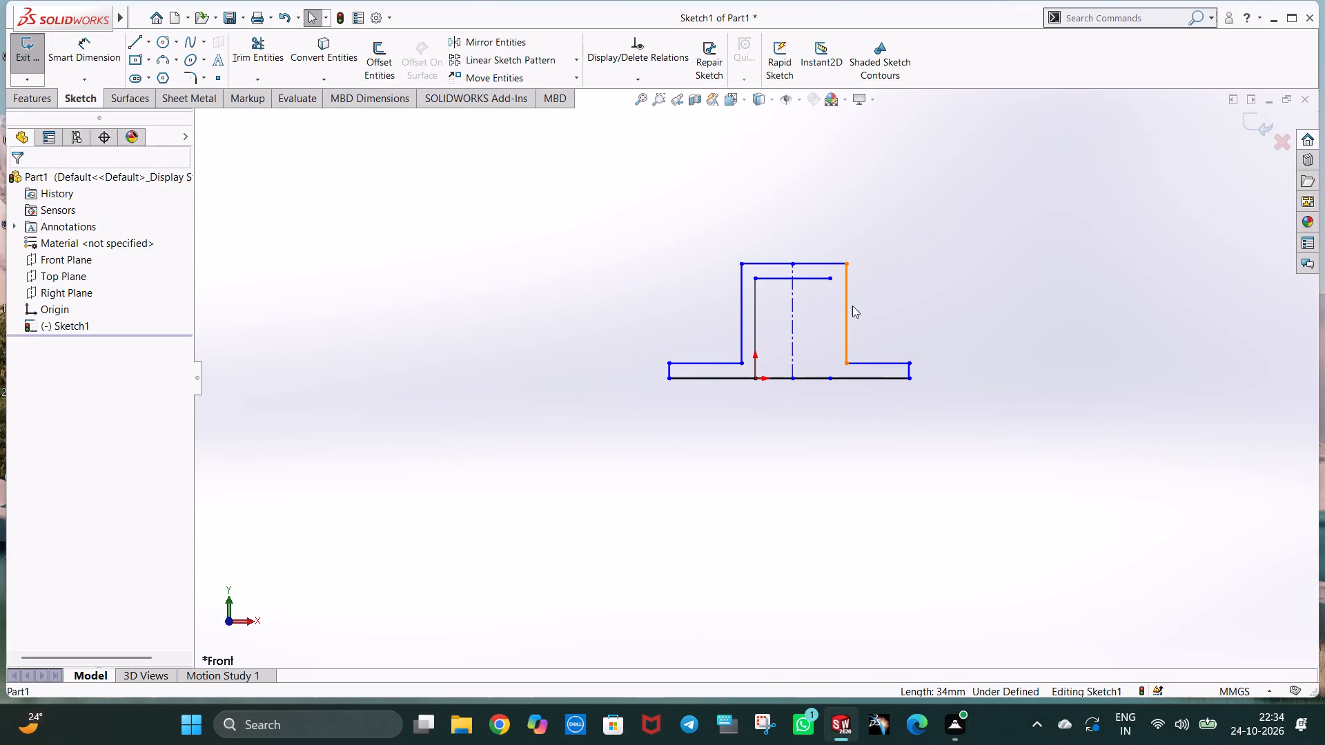
Sketch a 40 mm vertical line from the inner top line's right end down to the base line.
click(130, 43)
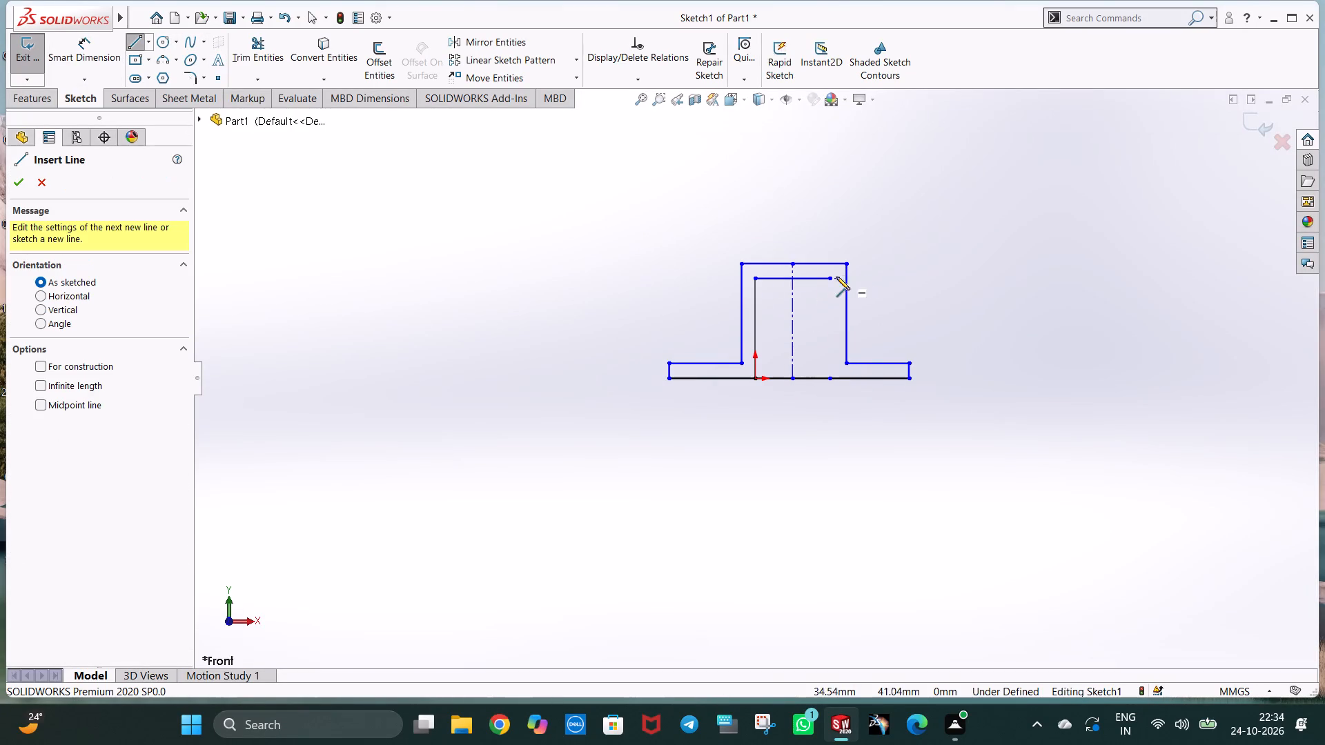
click(826, 278)
click(829, 381)
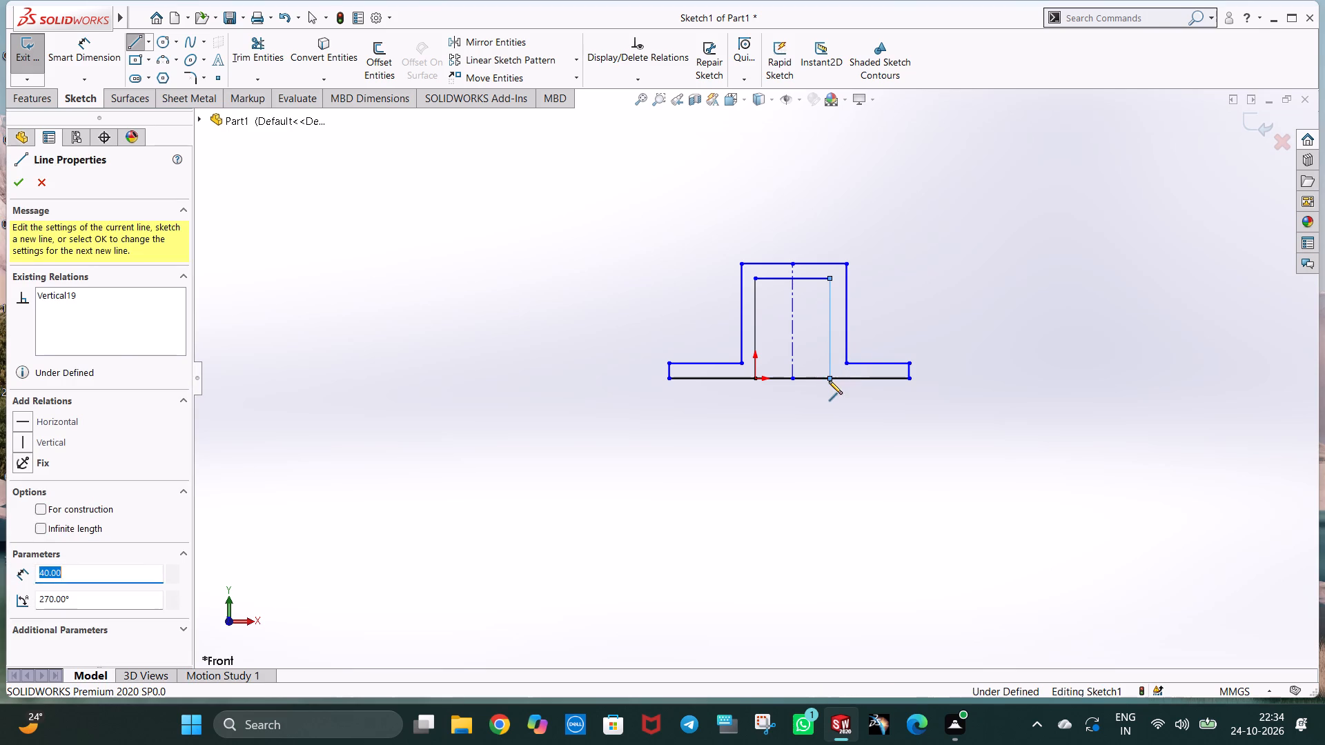
key(Escape)
key(Escape)
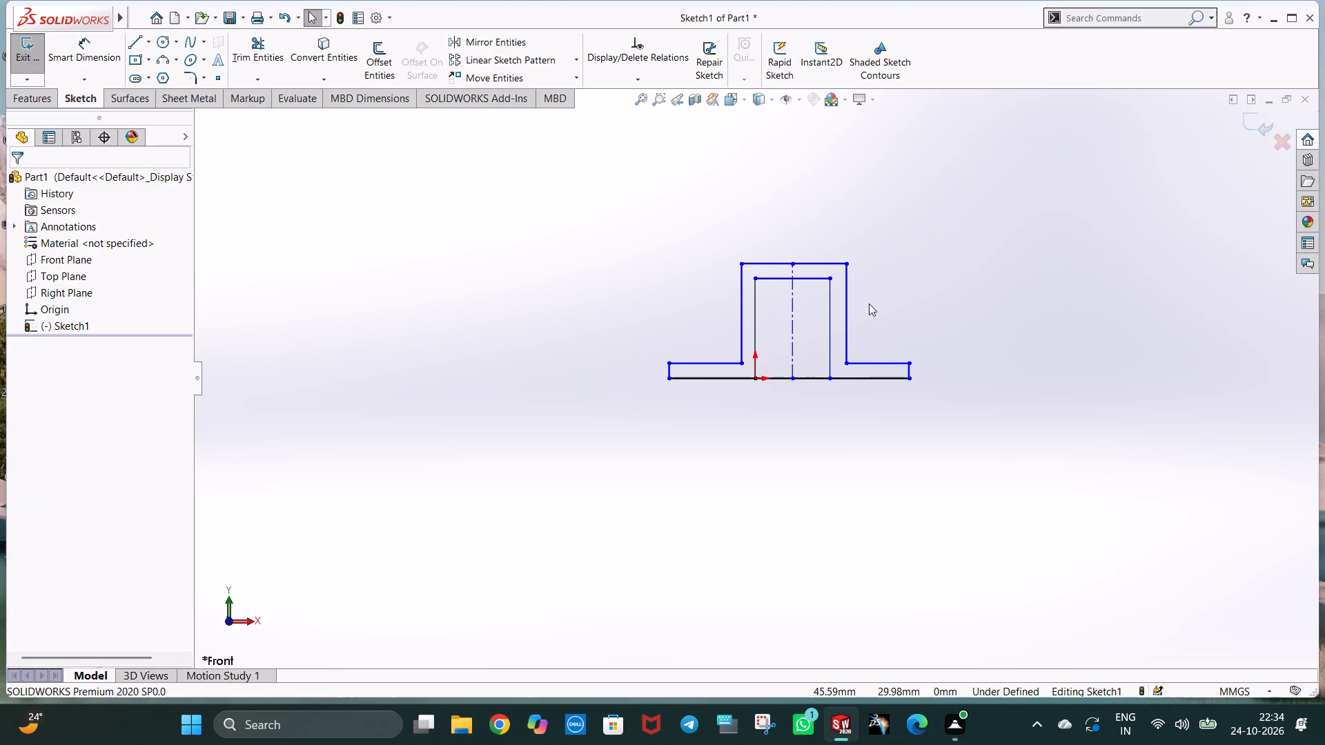
Trim away the base line segments between the two inner vertical lines to open the bridge profile.
click(266, 42)
drag(772, 426, 770, 366)
drag(809, 362, 814, 398)
key(Escape)
click(926, 293)
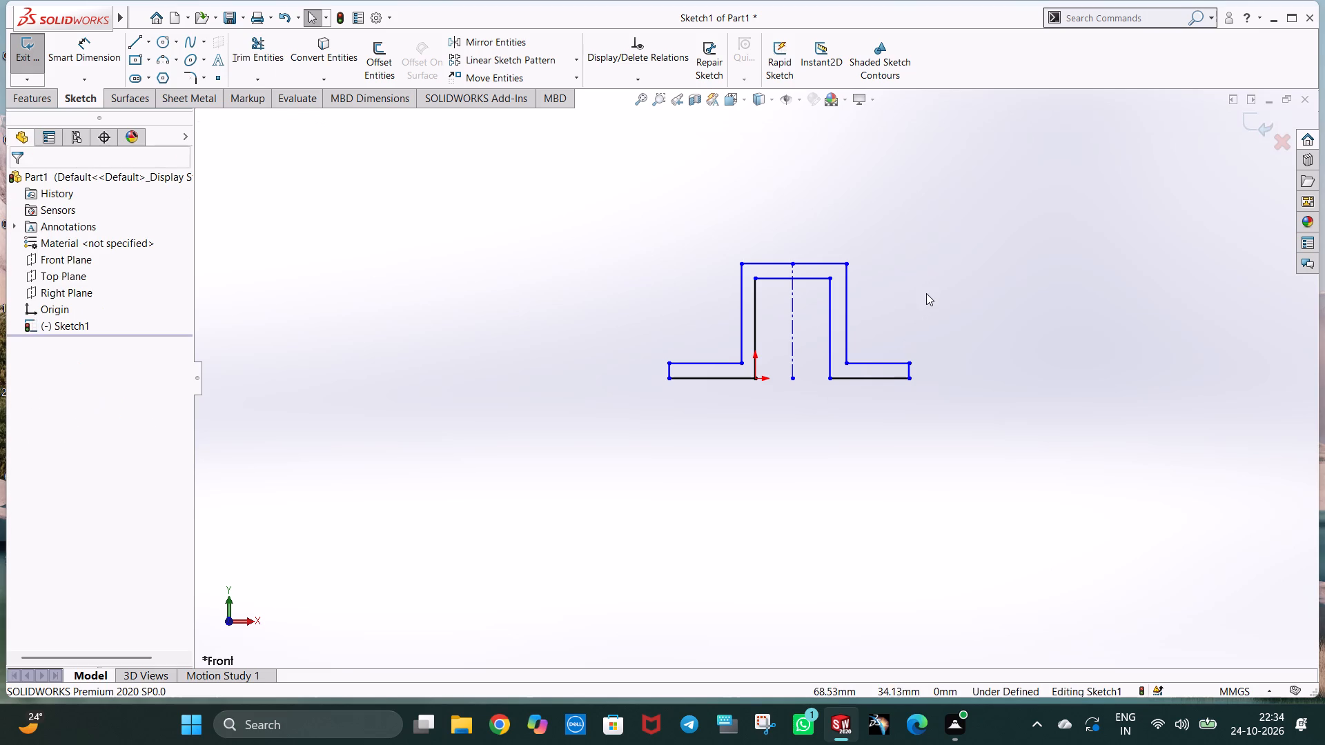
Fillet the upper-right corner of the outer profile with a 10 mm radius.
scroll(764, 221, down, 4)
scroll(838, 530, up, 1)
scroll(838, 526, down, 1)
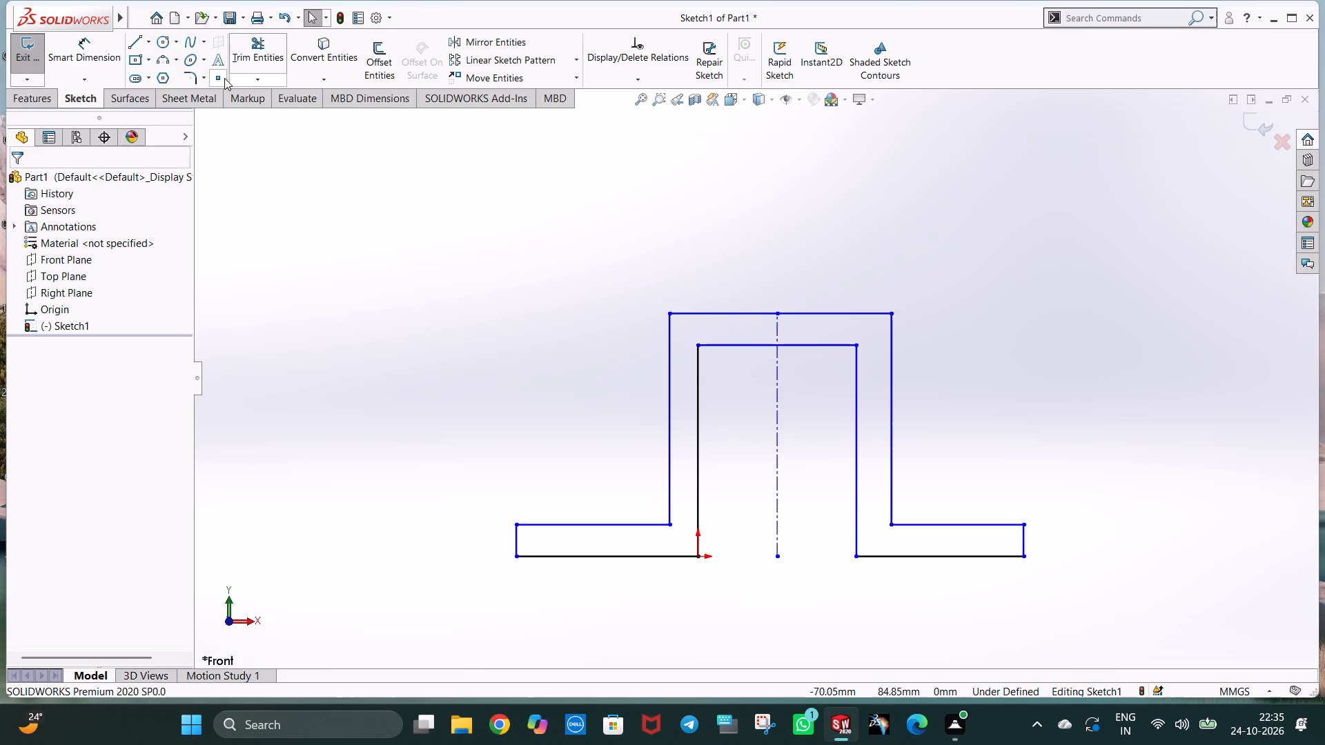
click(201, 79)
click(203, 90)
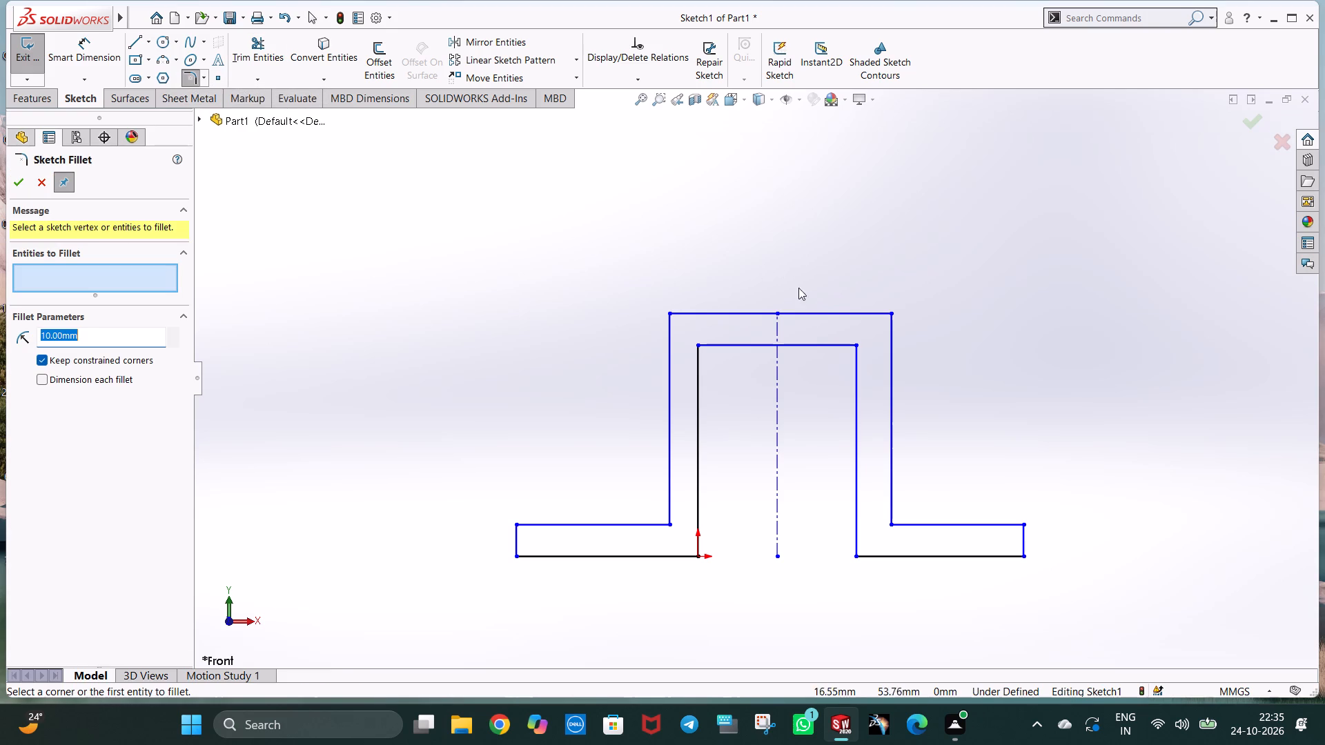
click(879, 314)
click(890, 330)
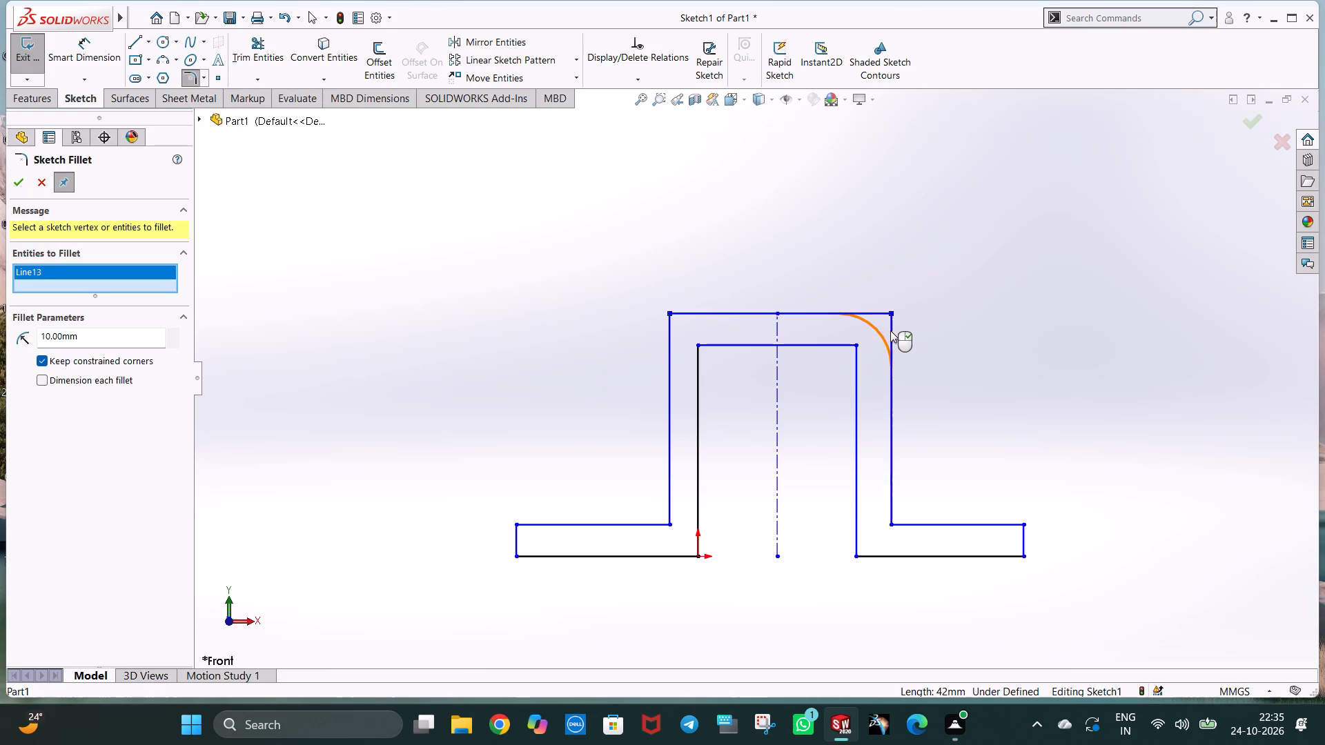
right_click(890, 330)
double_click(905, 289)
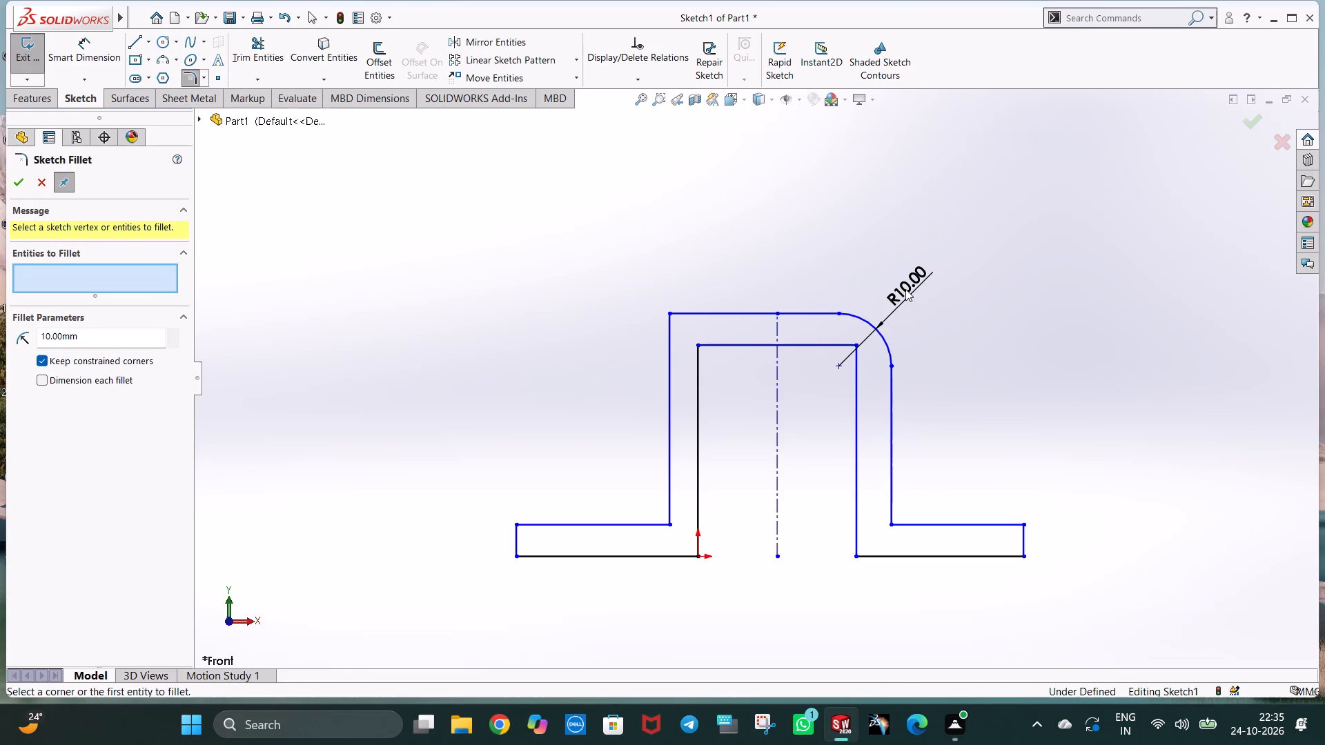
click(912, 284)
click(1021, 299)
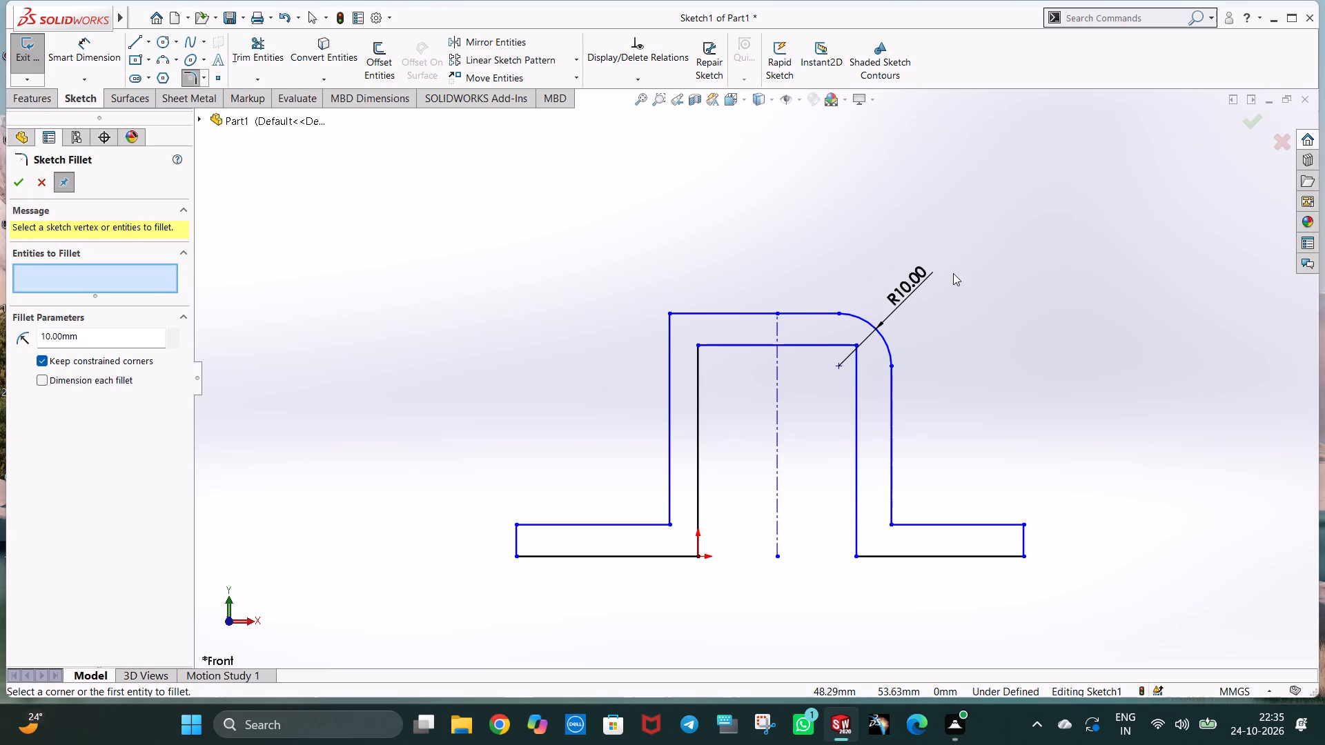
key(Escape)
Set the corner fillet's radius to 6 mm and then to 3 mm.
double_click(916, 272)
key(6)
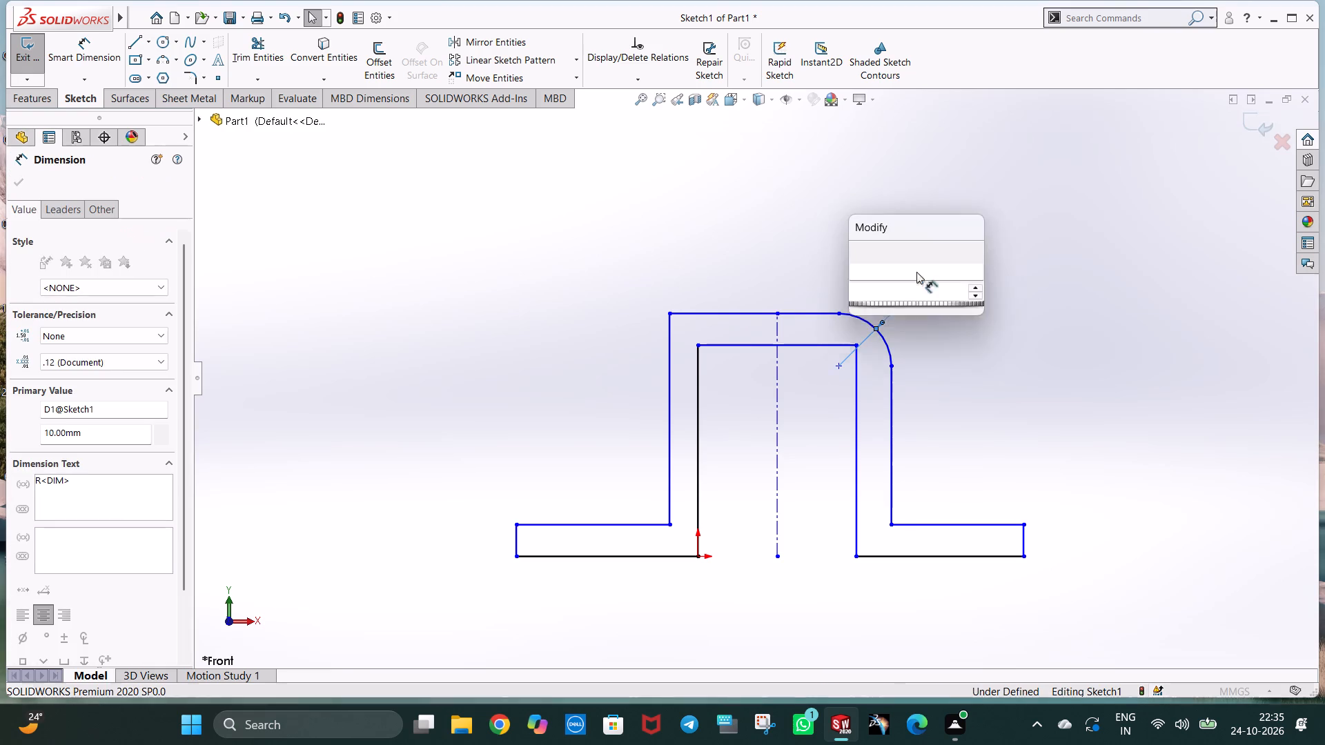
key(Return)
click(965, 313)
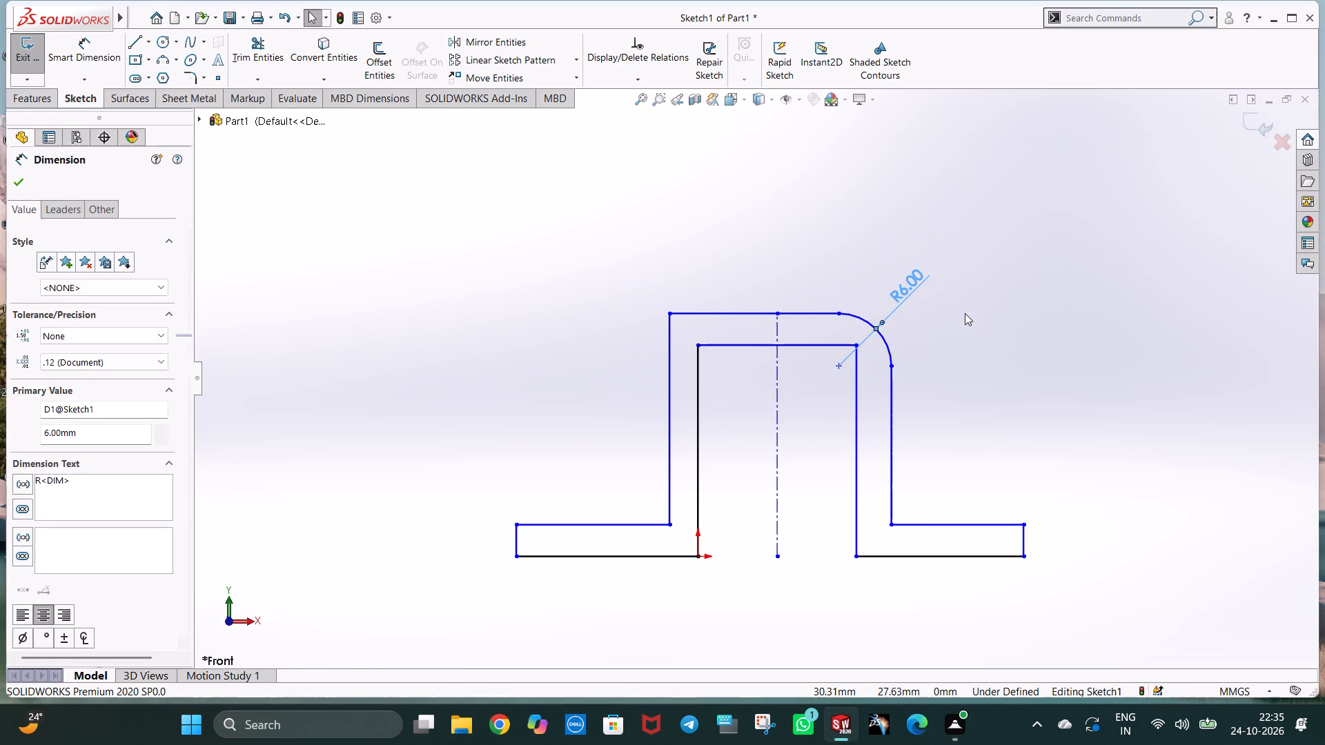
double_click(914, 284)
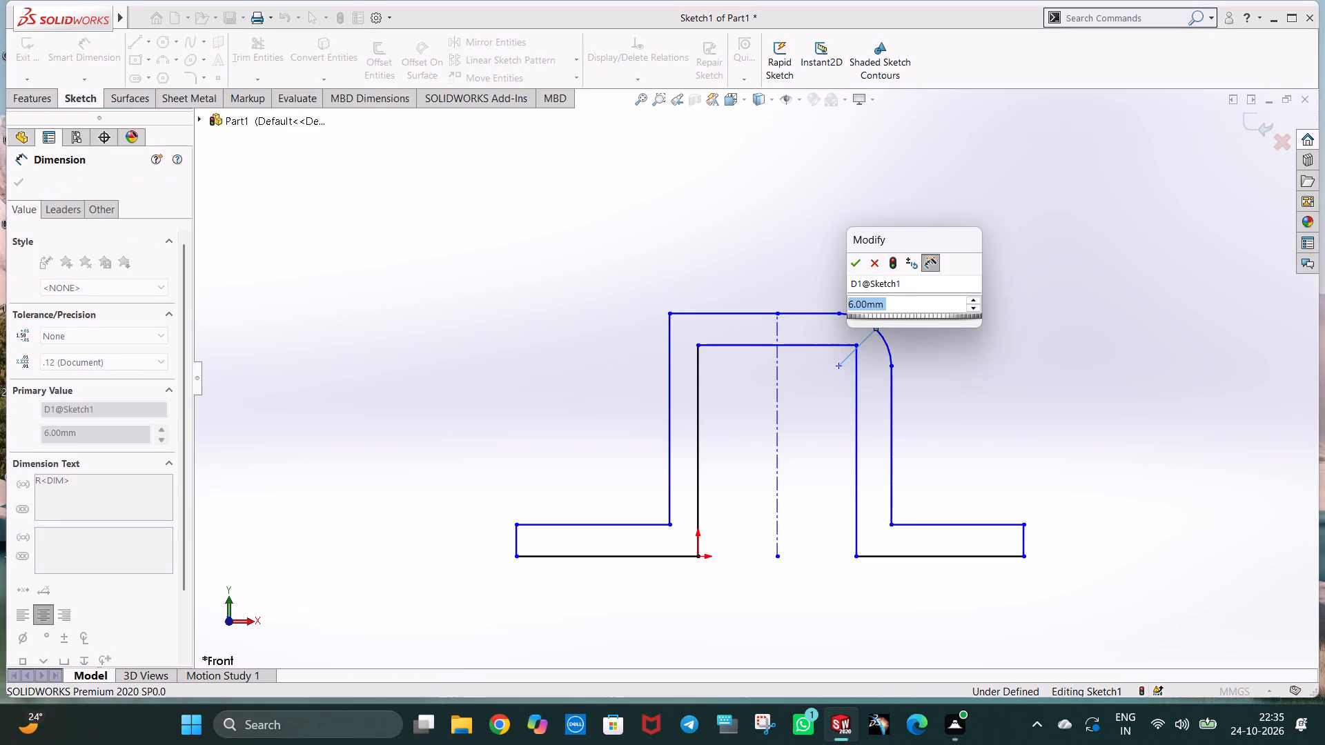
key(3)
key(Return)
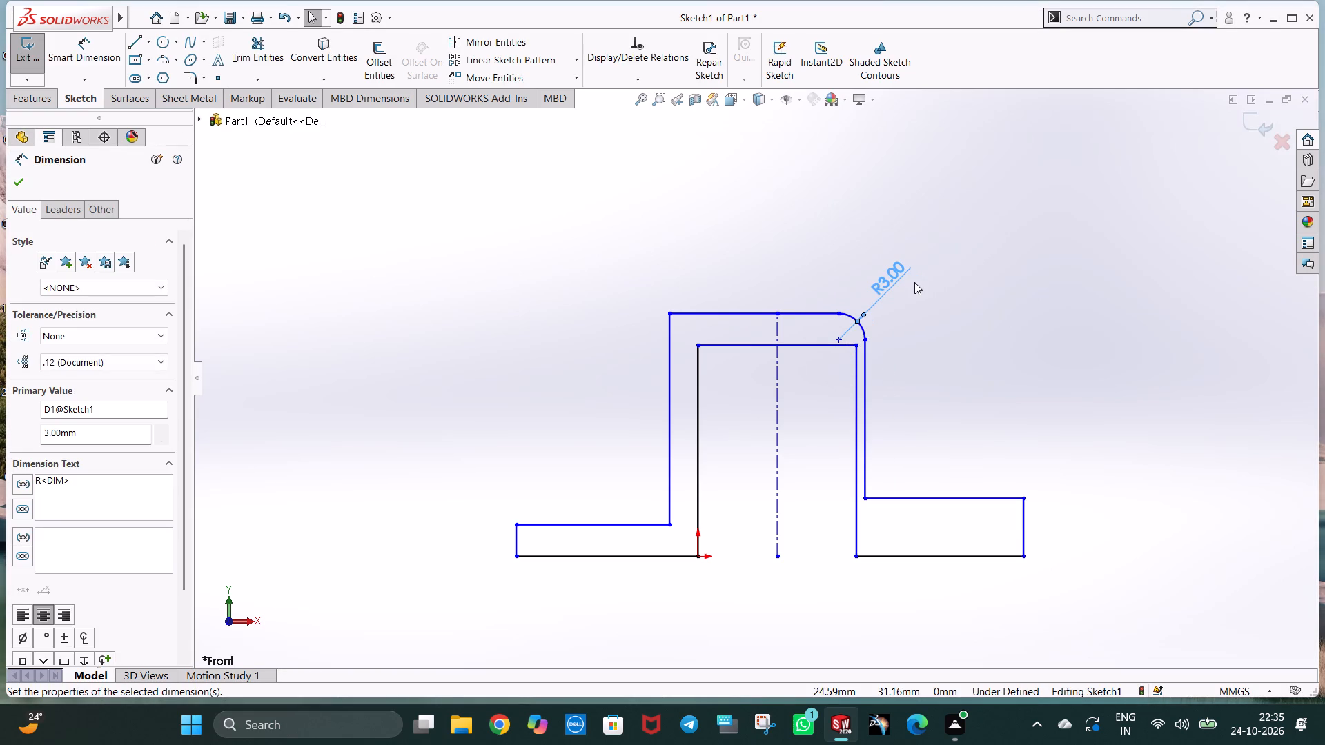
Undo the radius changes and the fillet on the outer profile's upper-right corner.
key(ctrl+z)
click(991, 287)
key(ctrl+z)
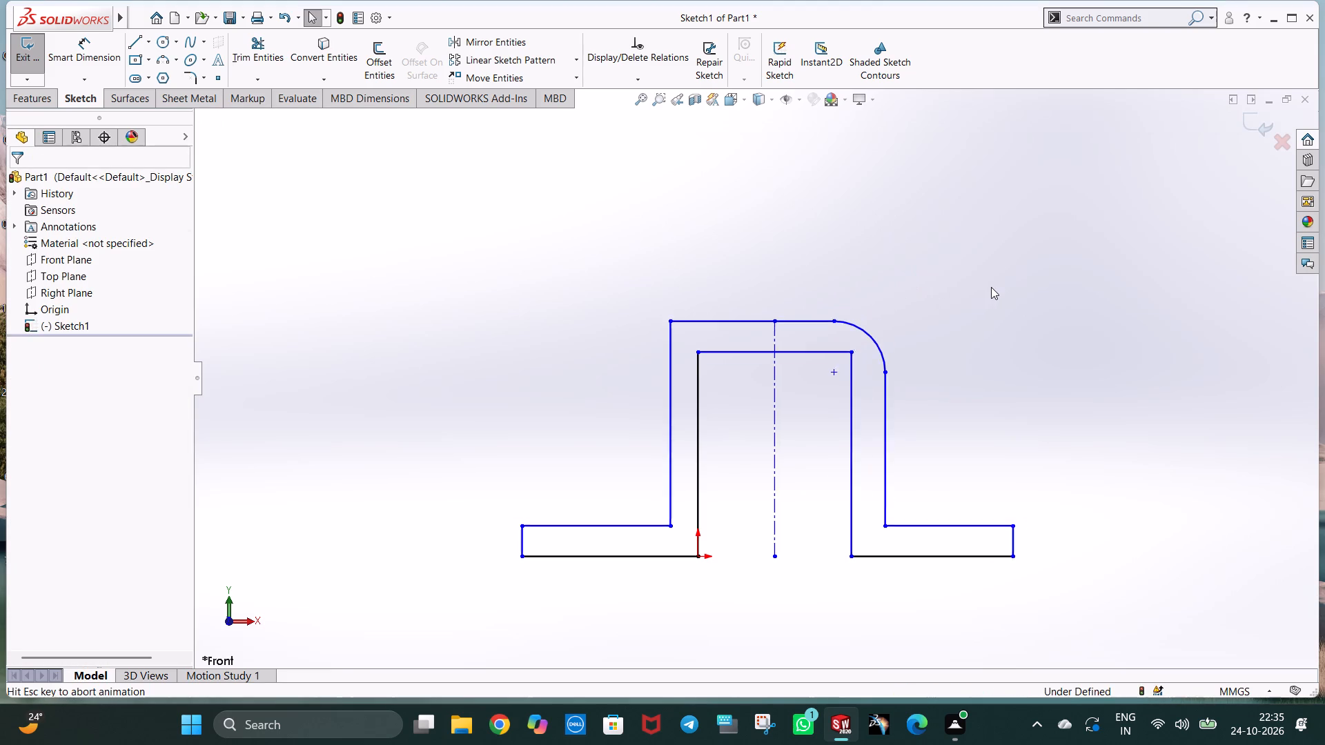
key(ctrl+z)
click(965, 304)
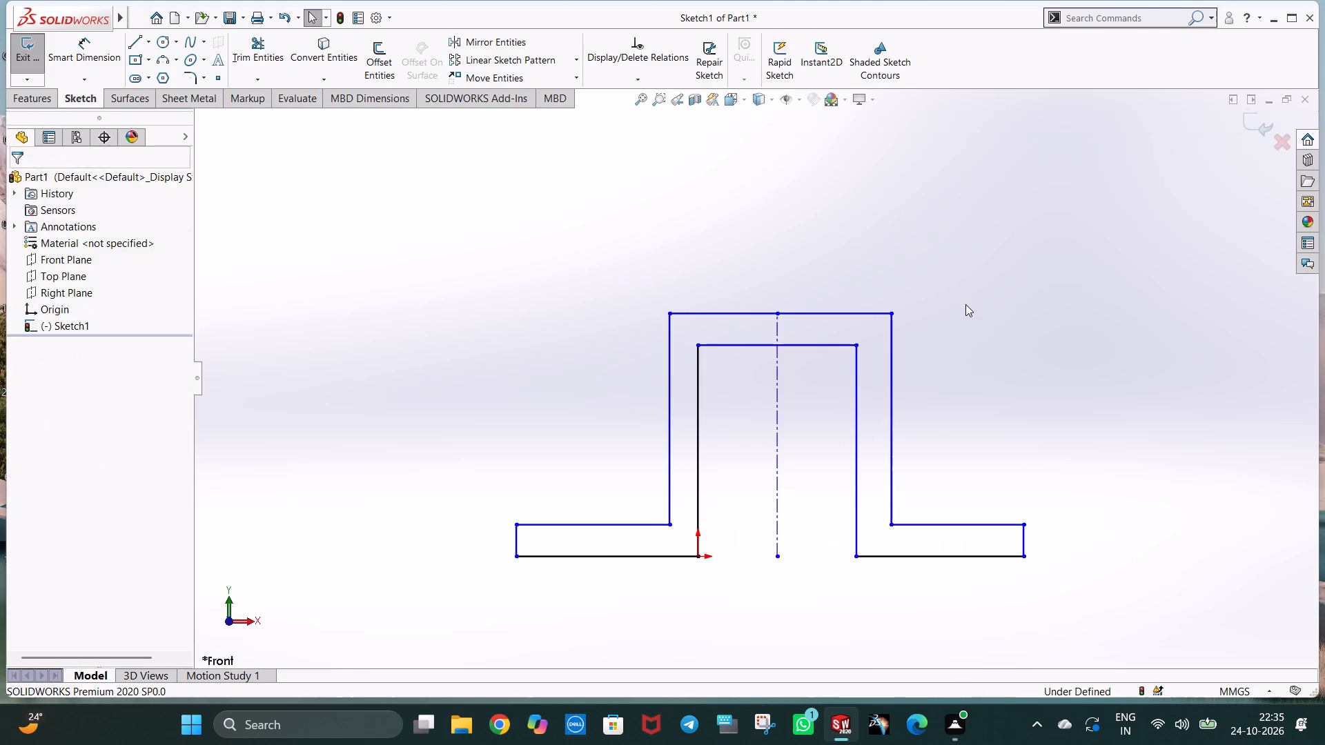
Sketch a circle with a 3 mm radius between the inner and outer contours at the upper-right corner.
click(168, 43)
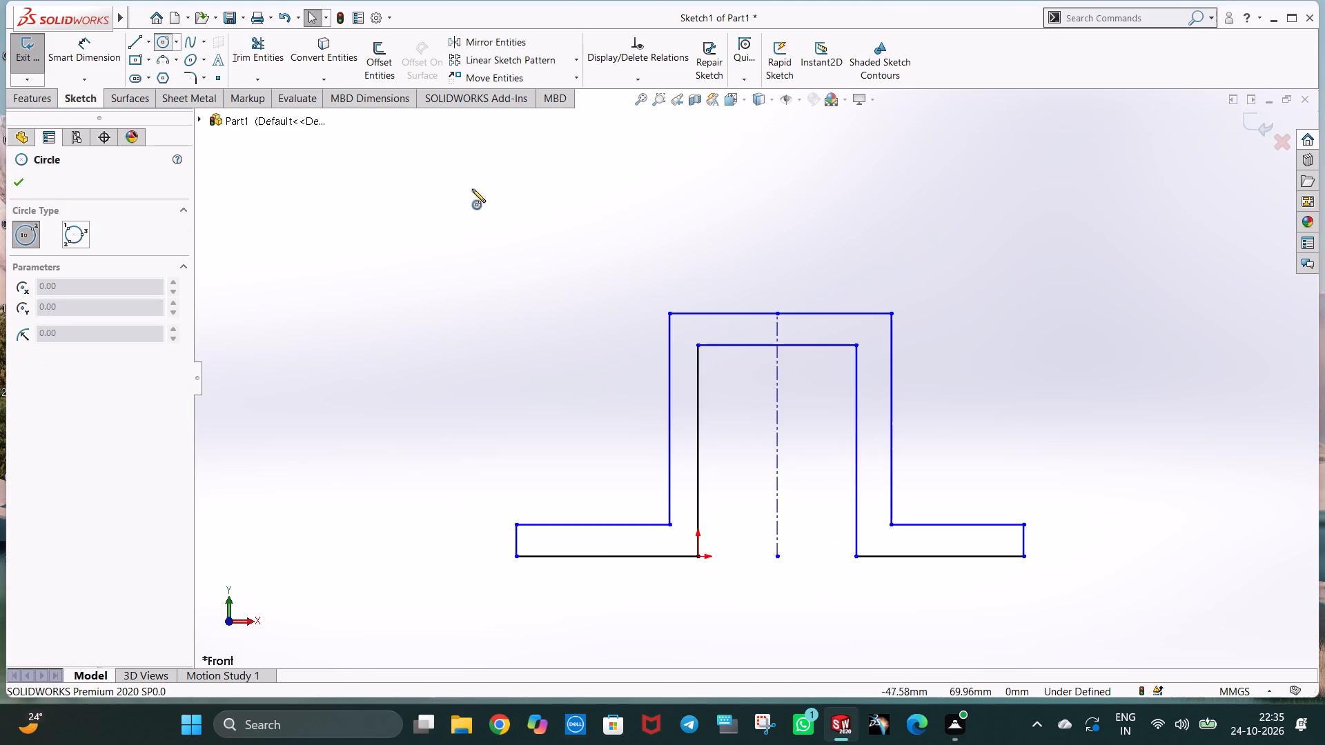
click(871, 329)
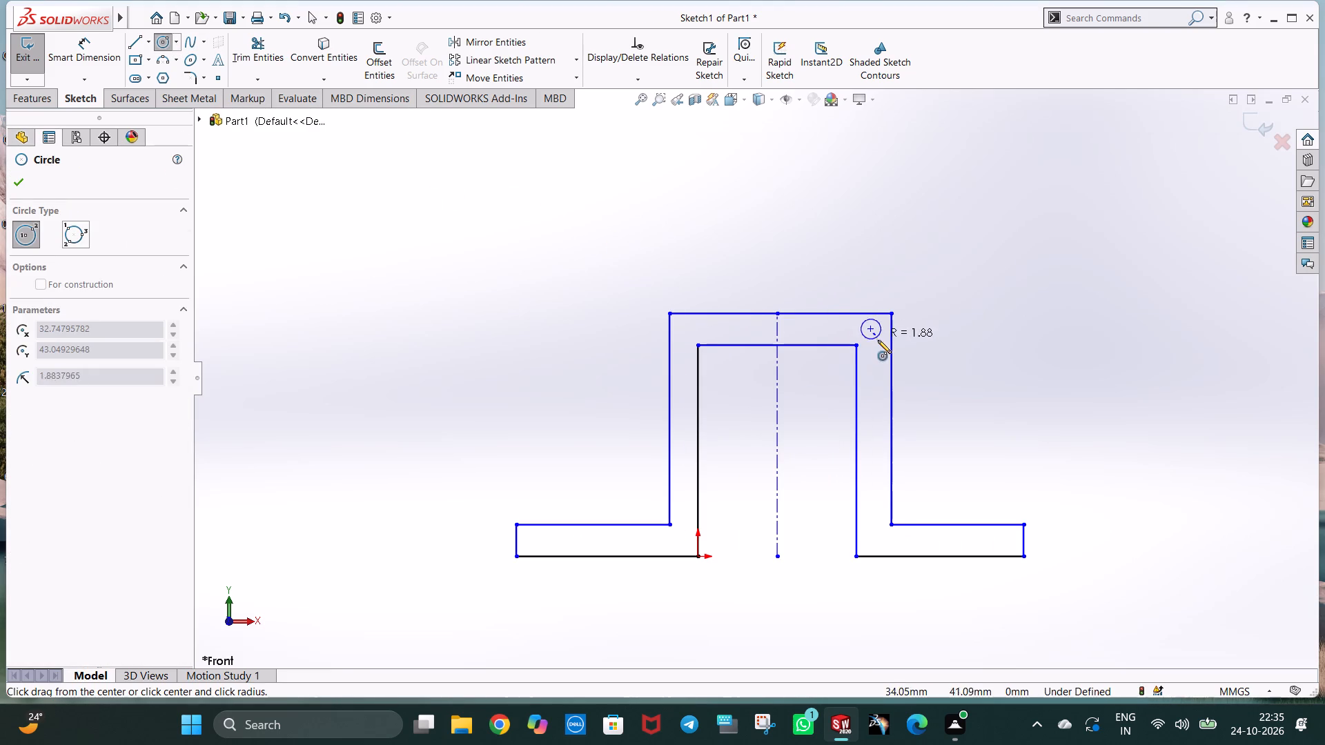
click(878, 340)
key(3)
key(Return)
key(Escape)
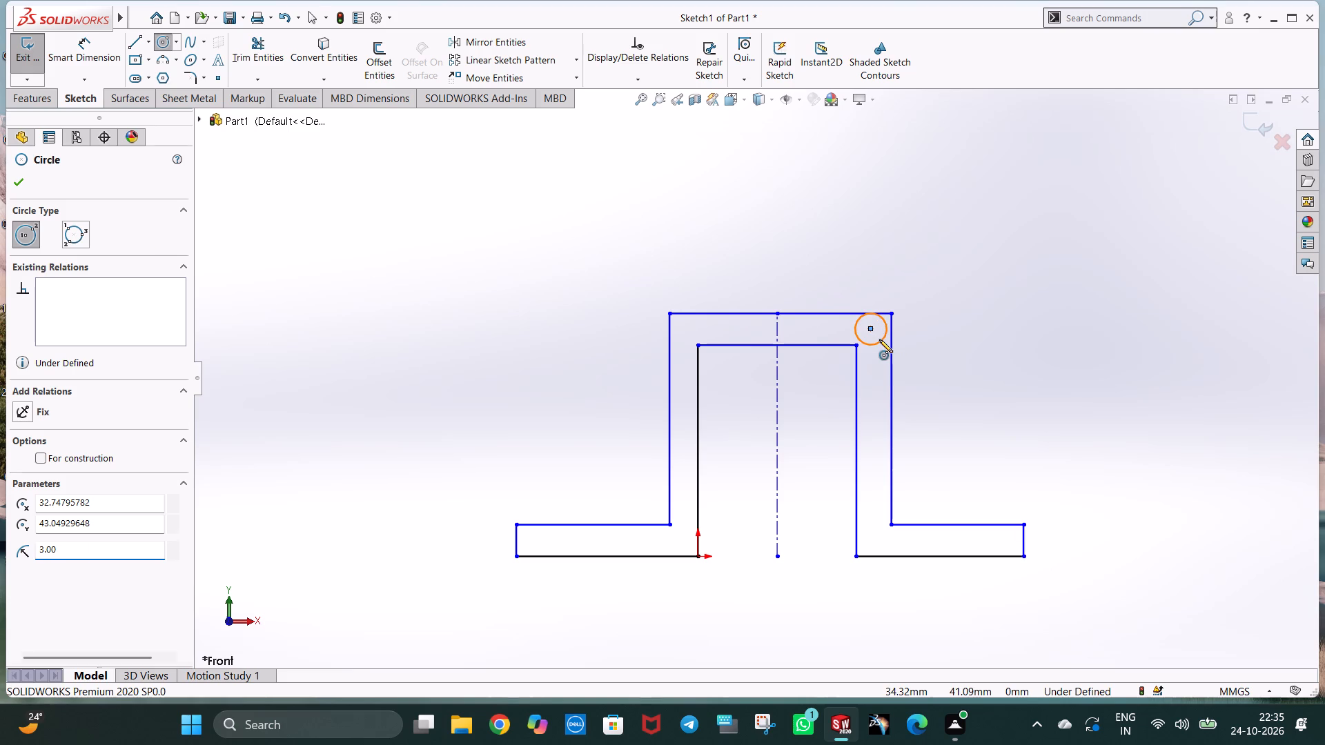
key(Escape)
click(874, 345)
key(Escape)
click(945, 359)
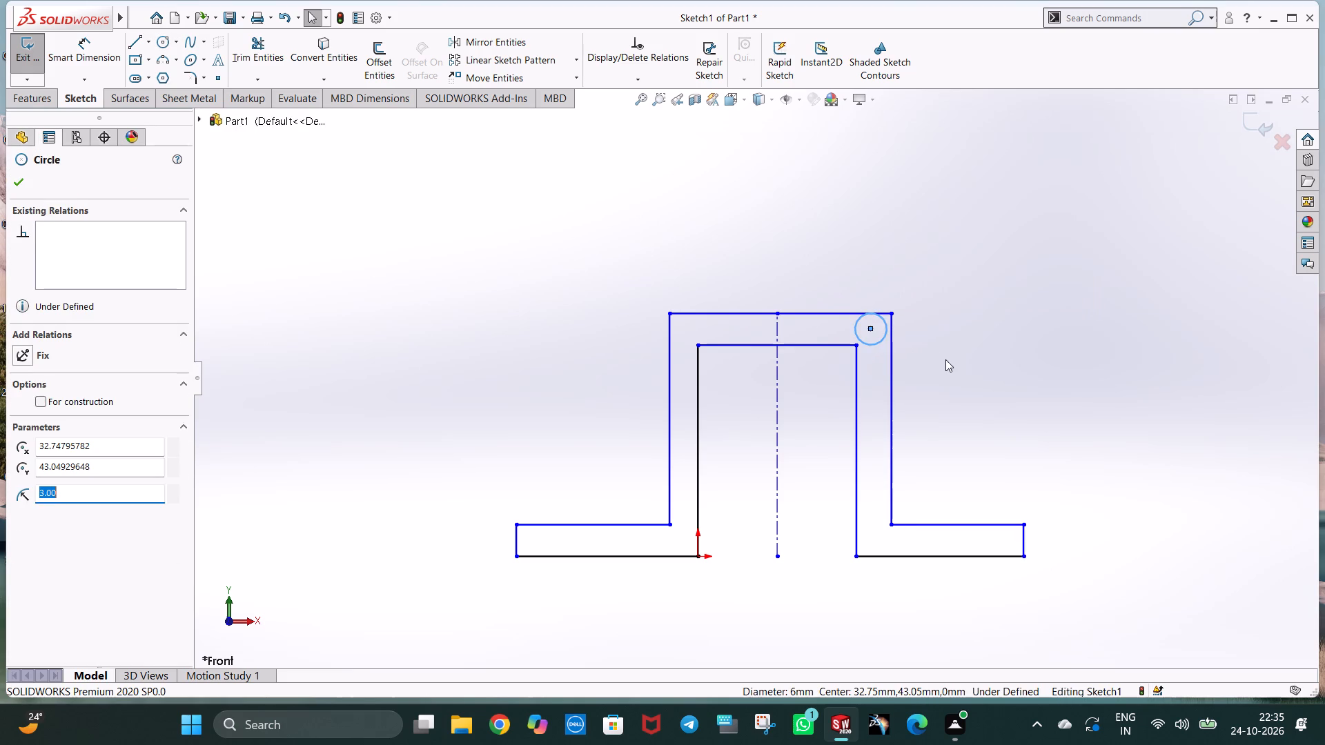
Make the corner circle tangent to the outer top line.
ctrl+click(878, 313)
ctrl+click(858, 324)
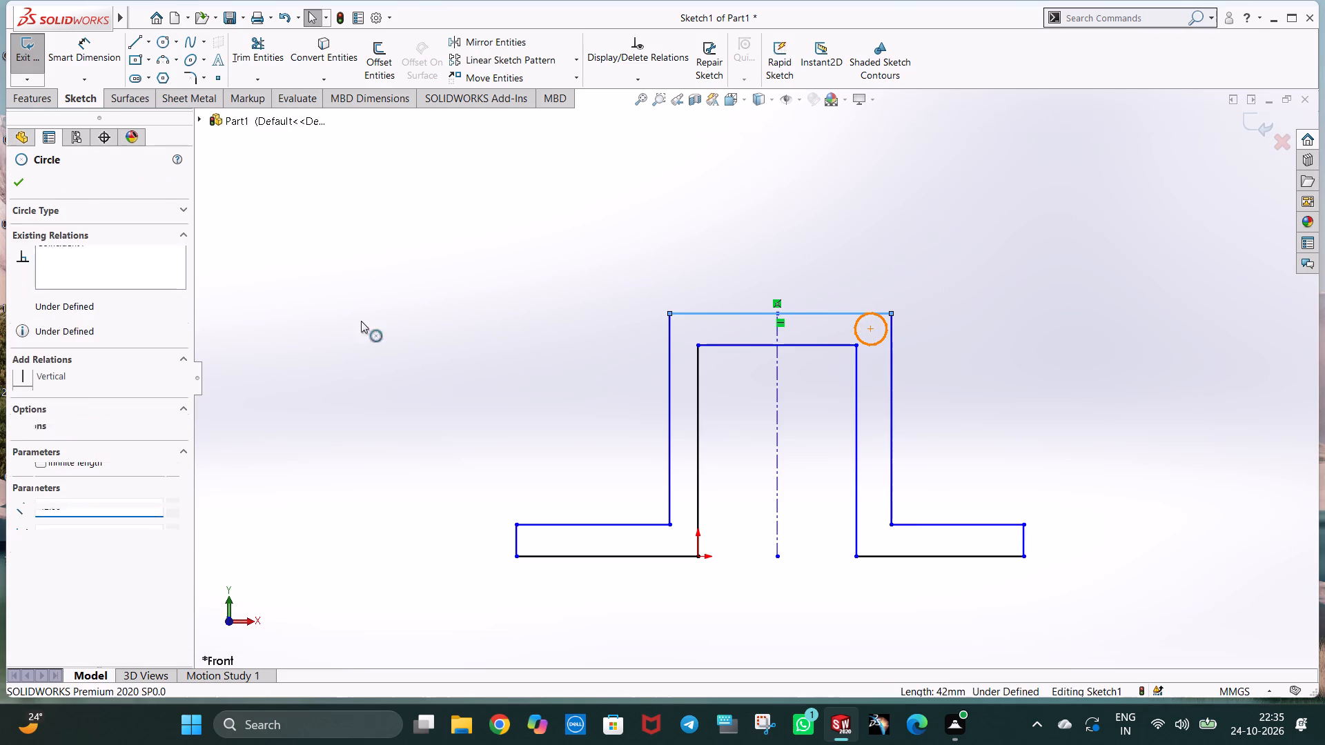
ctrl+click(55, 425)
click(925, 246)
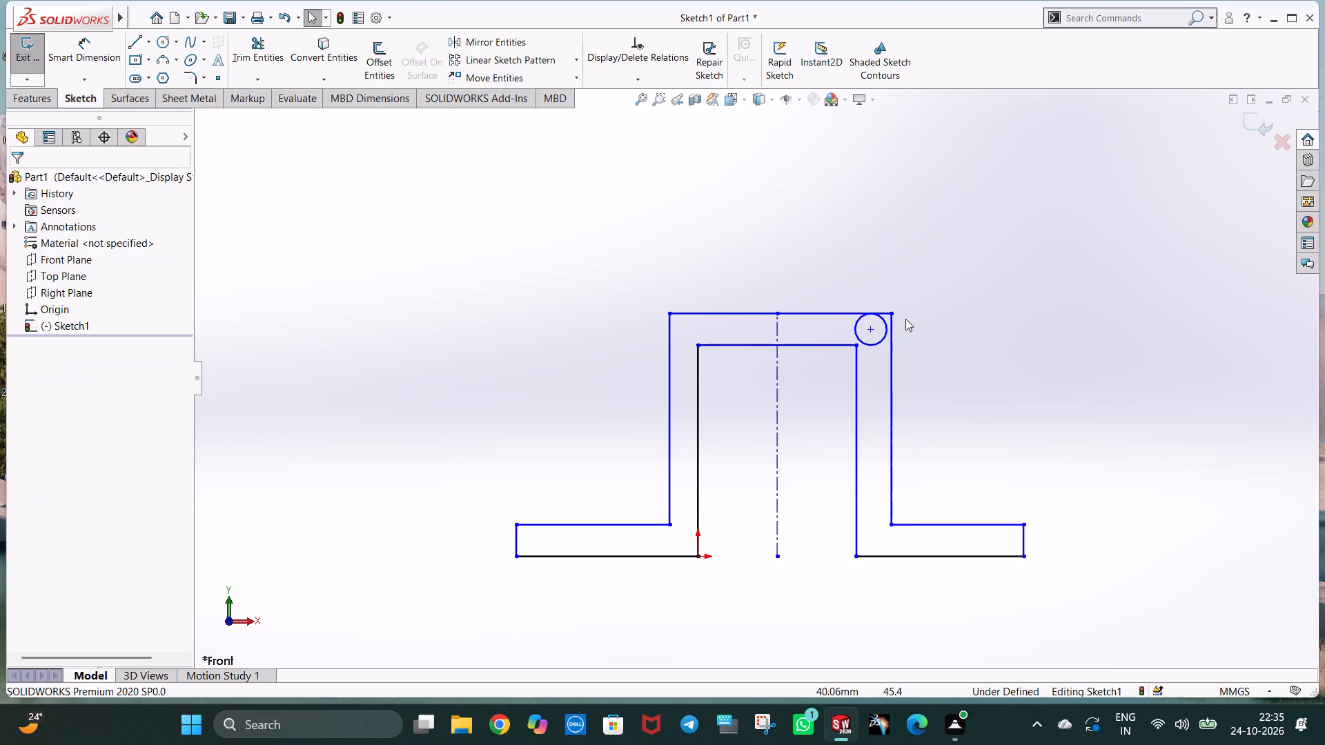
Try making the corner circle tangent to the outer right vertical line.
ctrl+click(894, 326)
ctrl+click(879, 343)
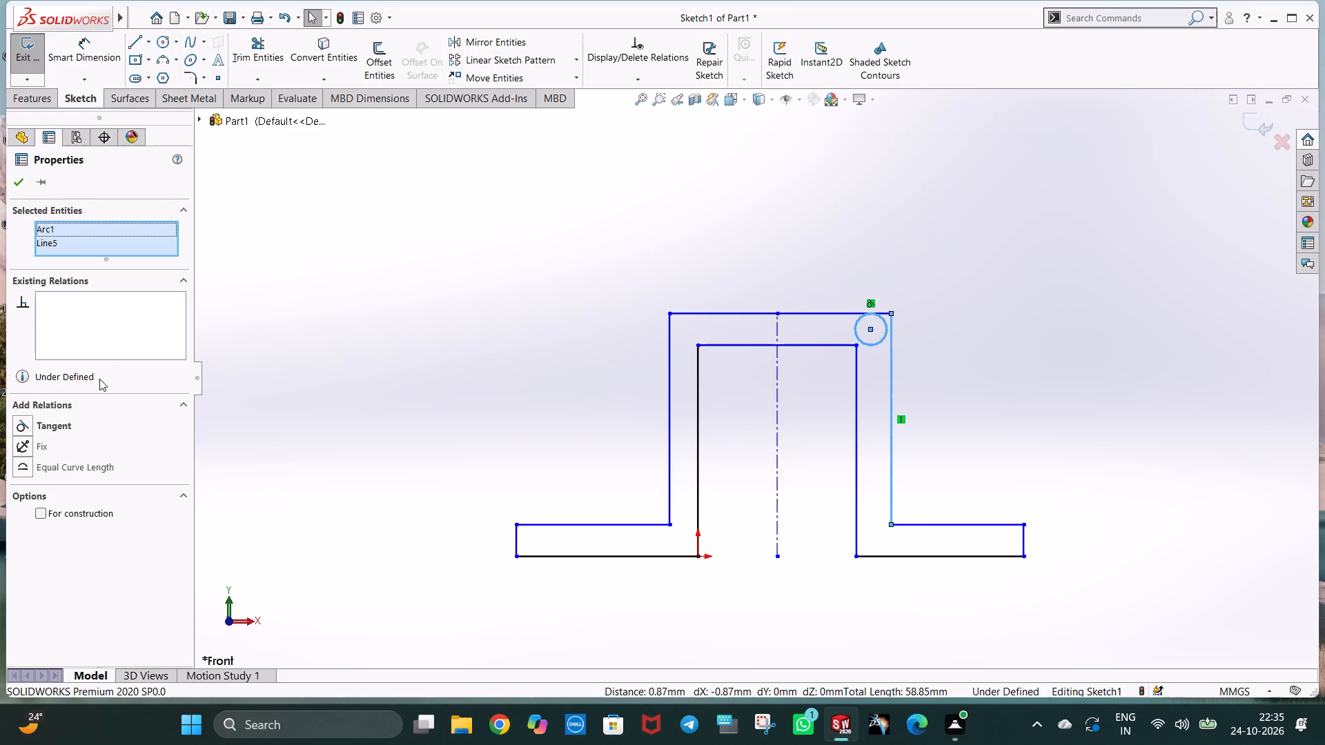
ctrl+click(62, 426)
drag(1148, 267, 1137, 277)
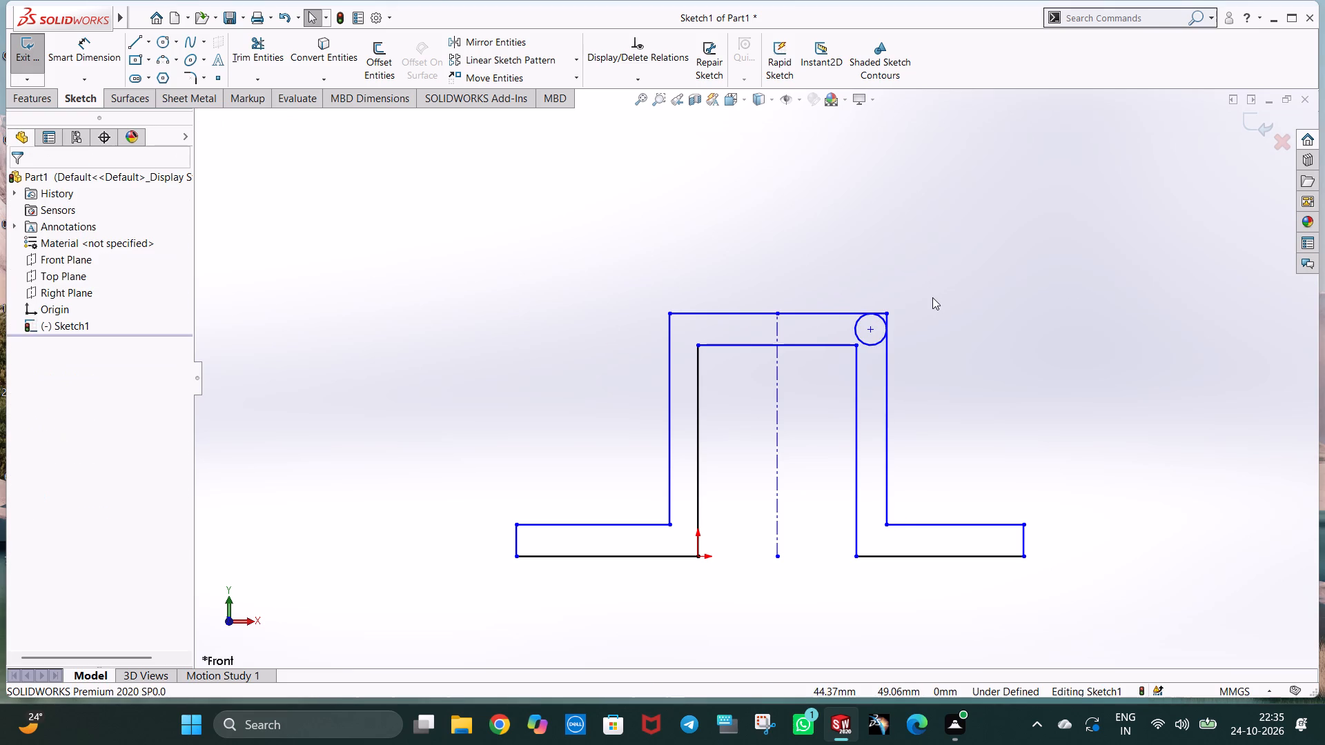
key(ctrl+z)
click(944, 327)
Delete the overlapping corner circle that touches the outer top line, keeping the other 3 mm radius circle.
ctrl+click(870, 345)
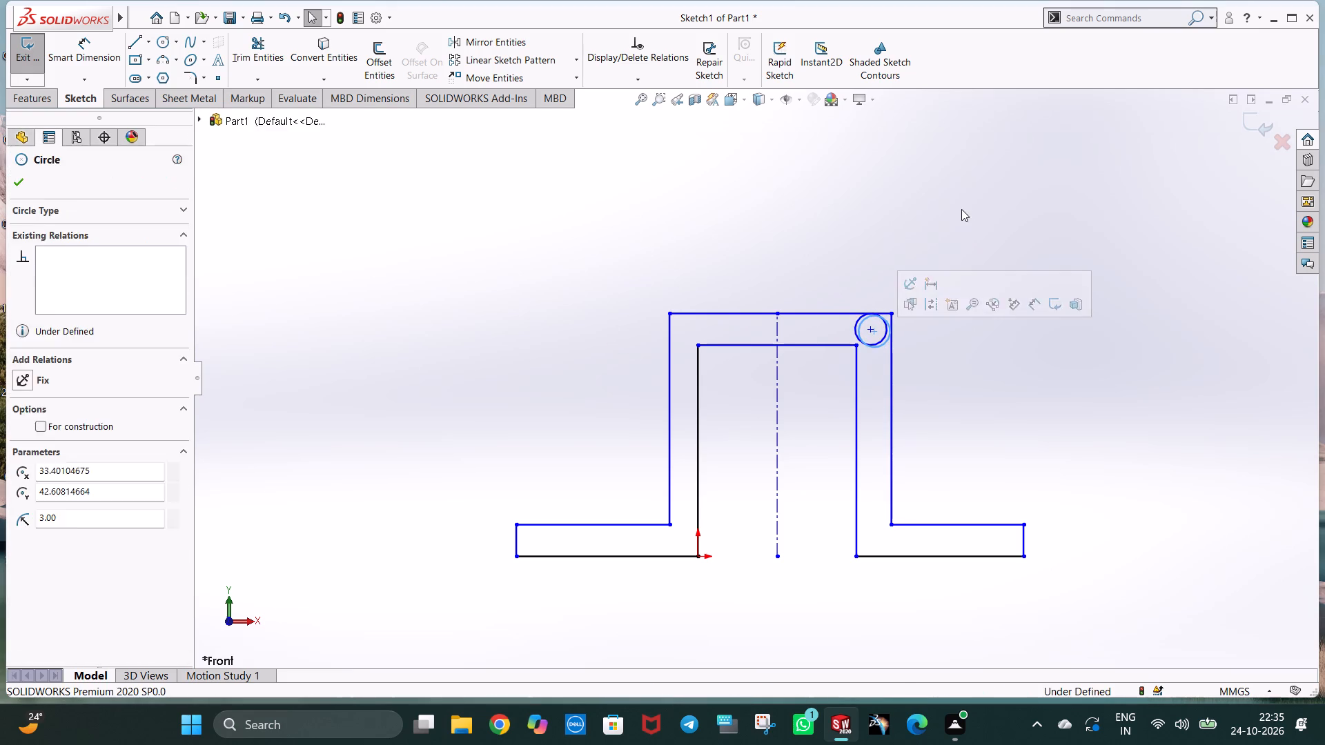
click(961, 209)
click(856, 319)
key(Delete)
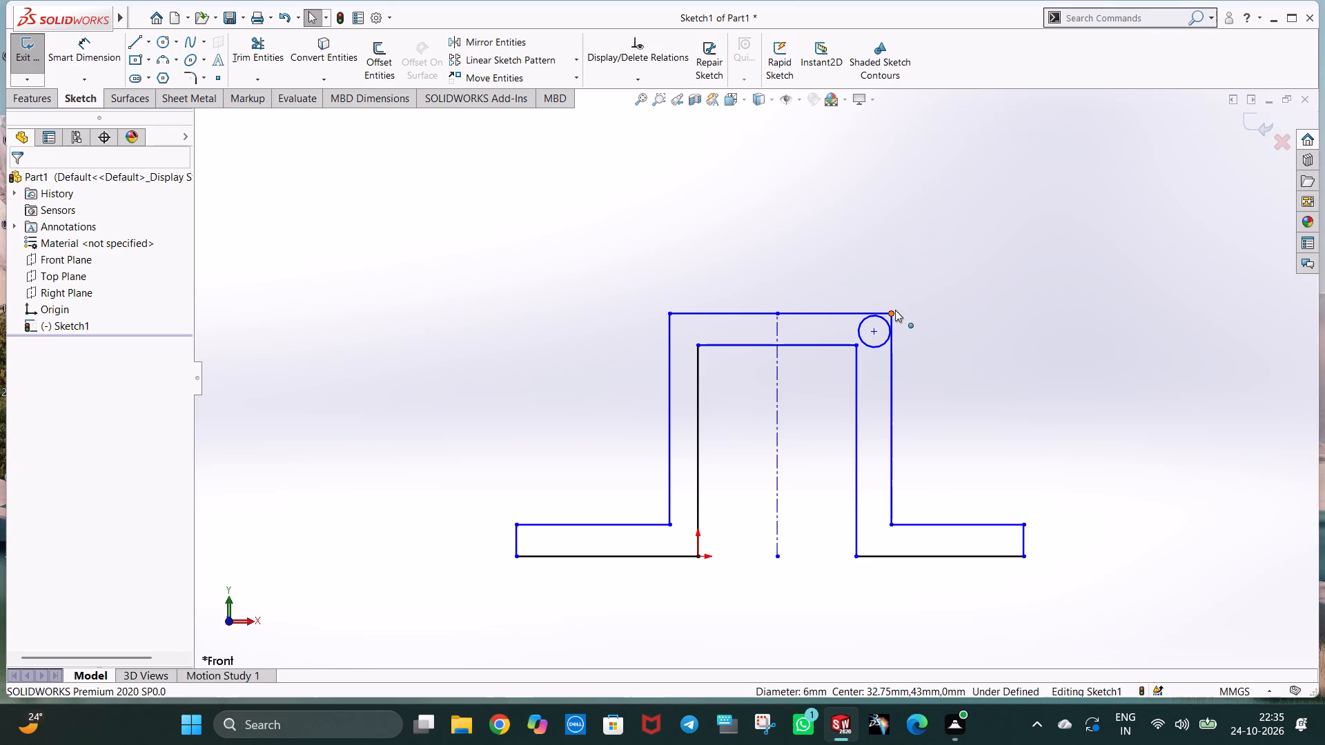
Make the remaining corner circle tangent to the outer right vertical line and to the outer top line.
ctrl+click(895, 374)
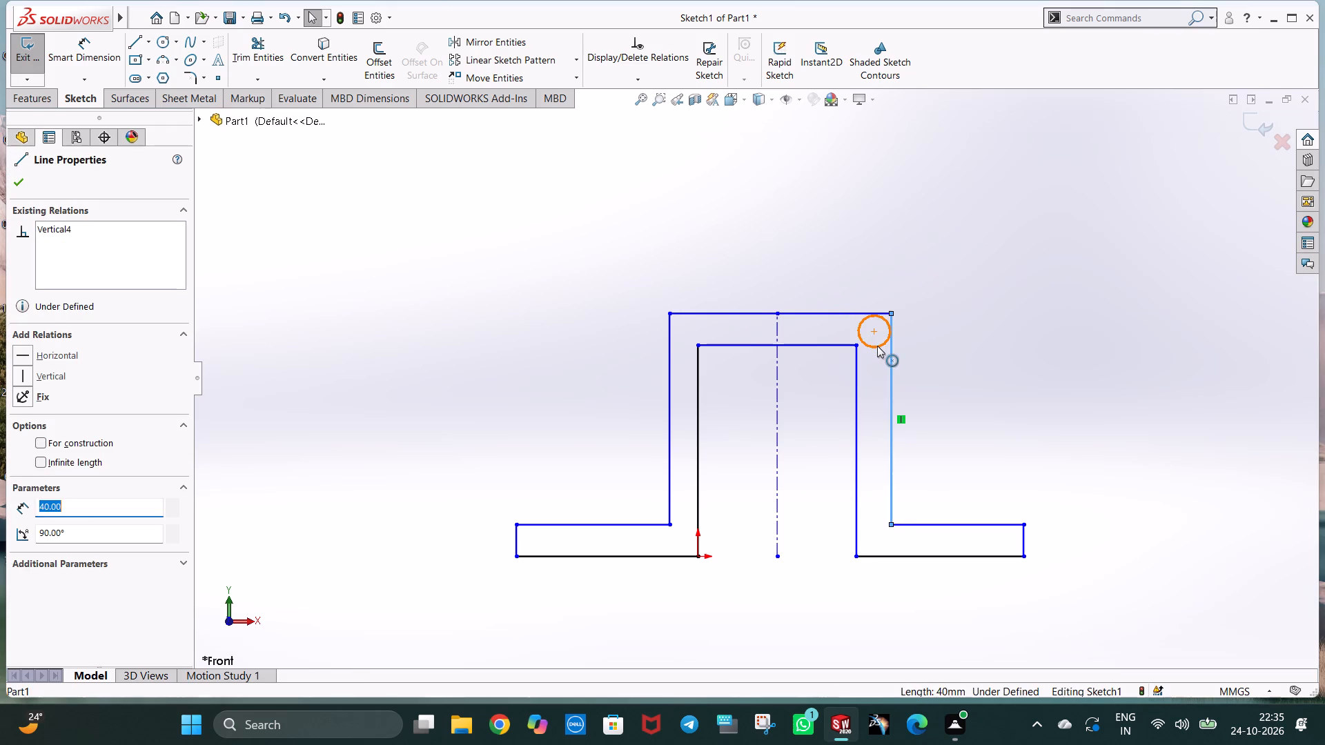
ctrl+click(877, 346)
ctrl+click(70, 421)
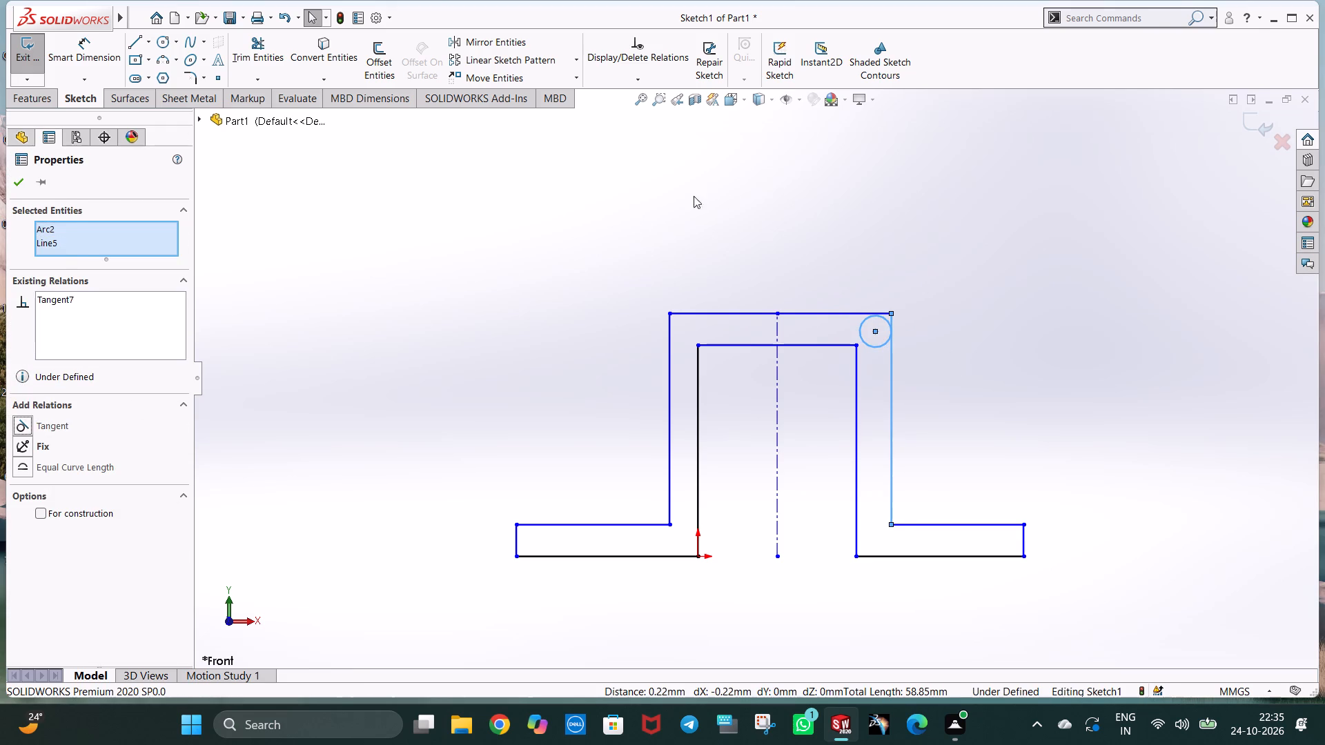
click(735, 178)
ctrl+click(811, 318)
ctrl+click(828, 312)
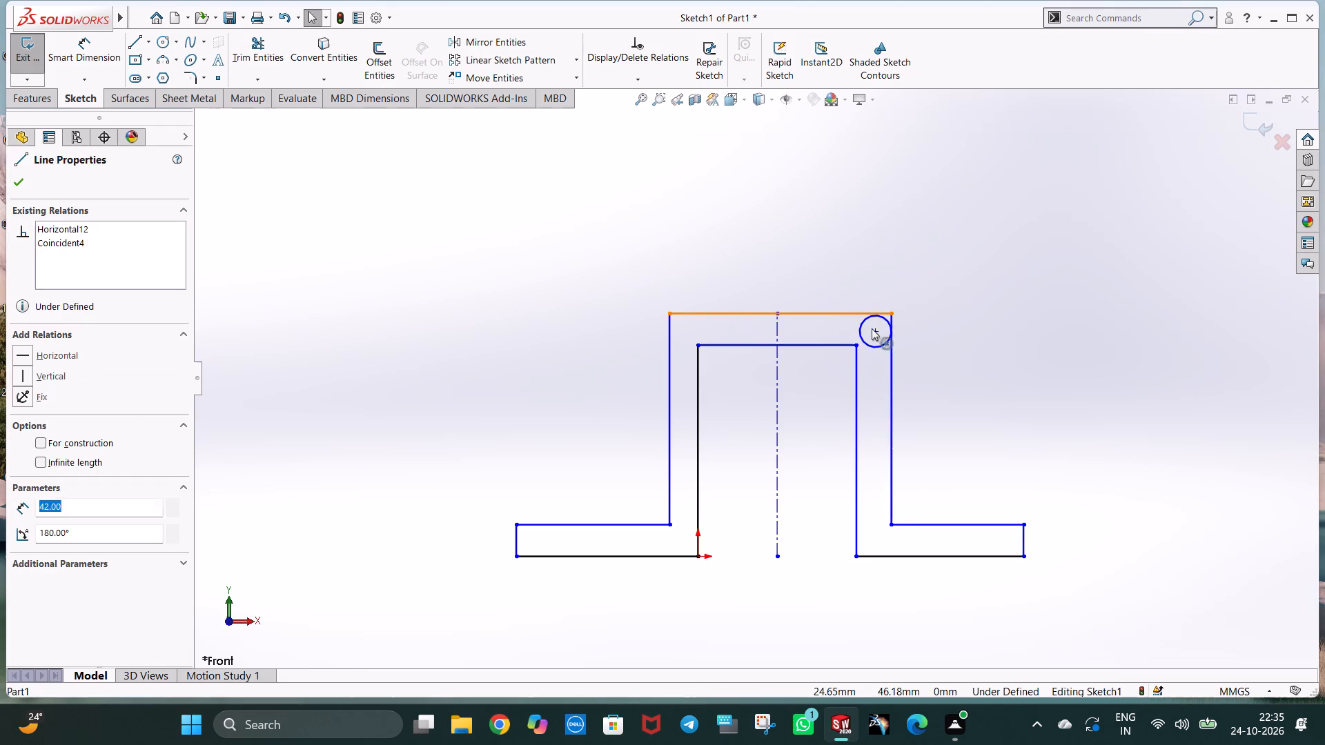
ctrl+click(859, 329)
ctrl+click(53, 421)
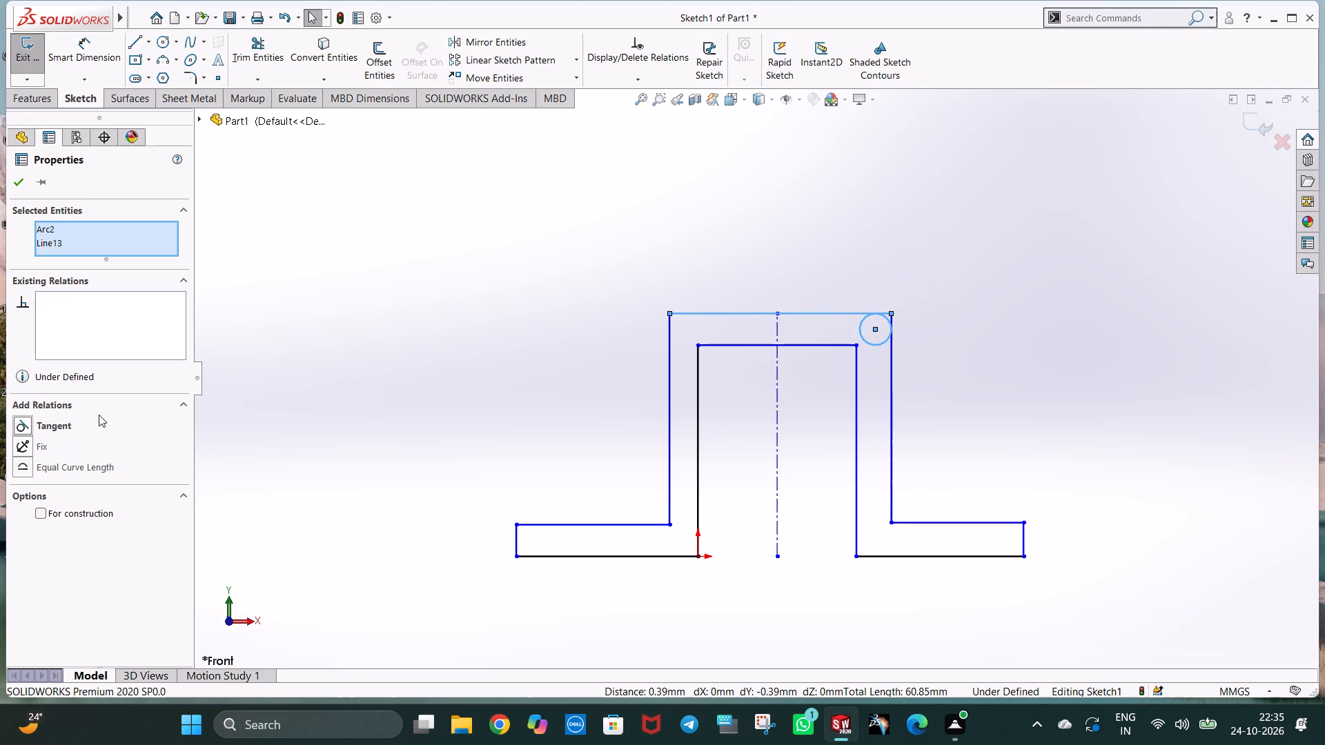
click(841, 239)
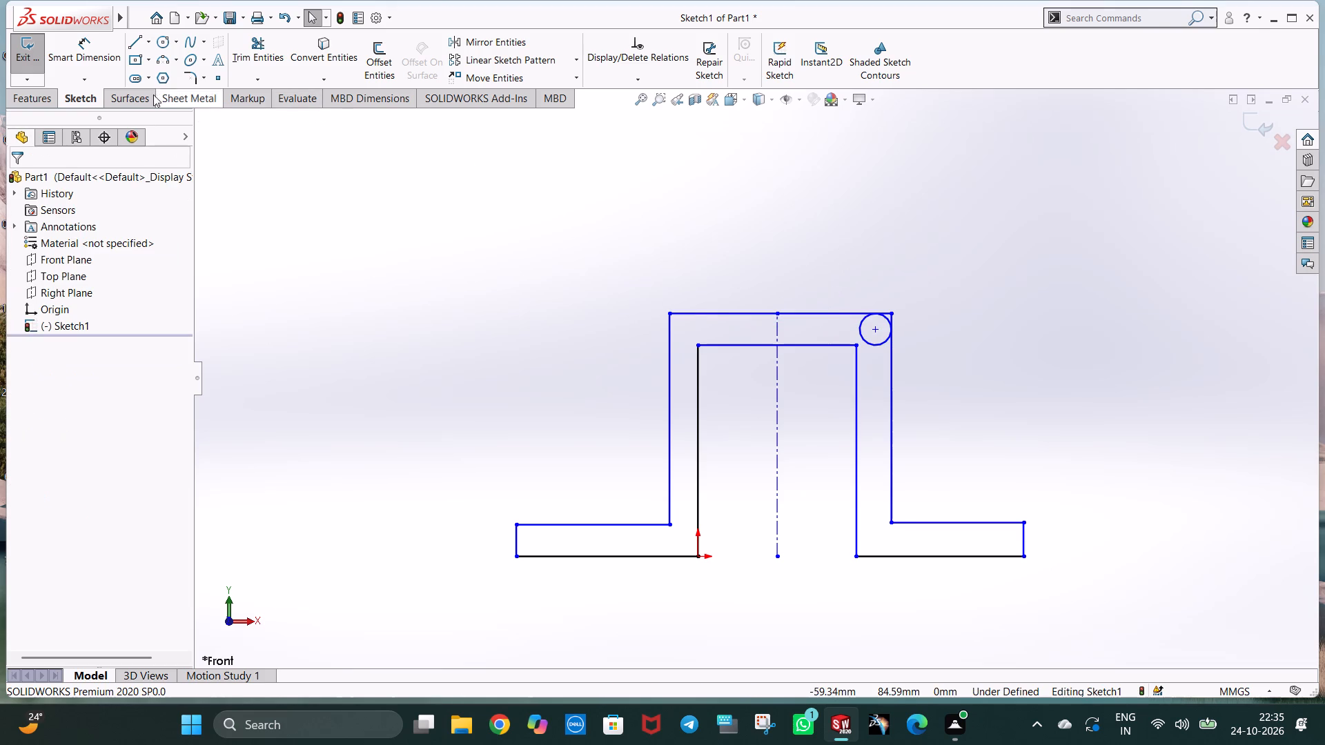
Dimension the vertical end edges of the right and left feet to 6 mm each.
click(87, 41)
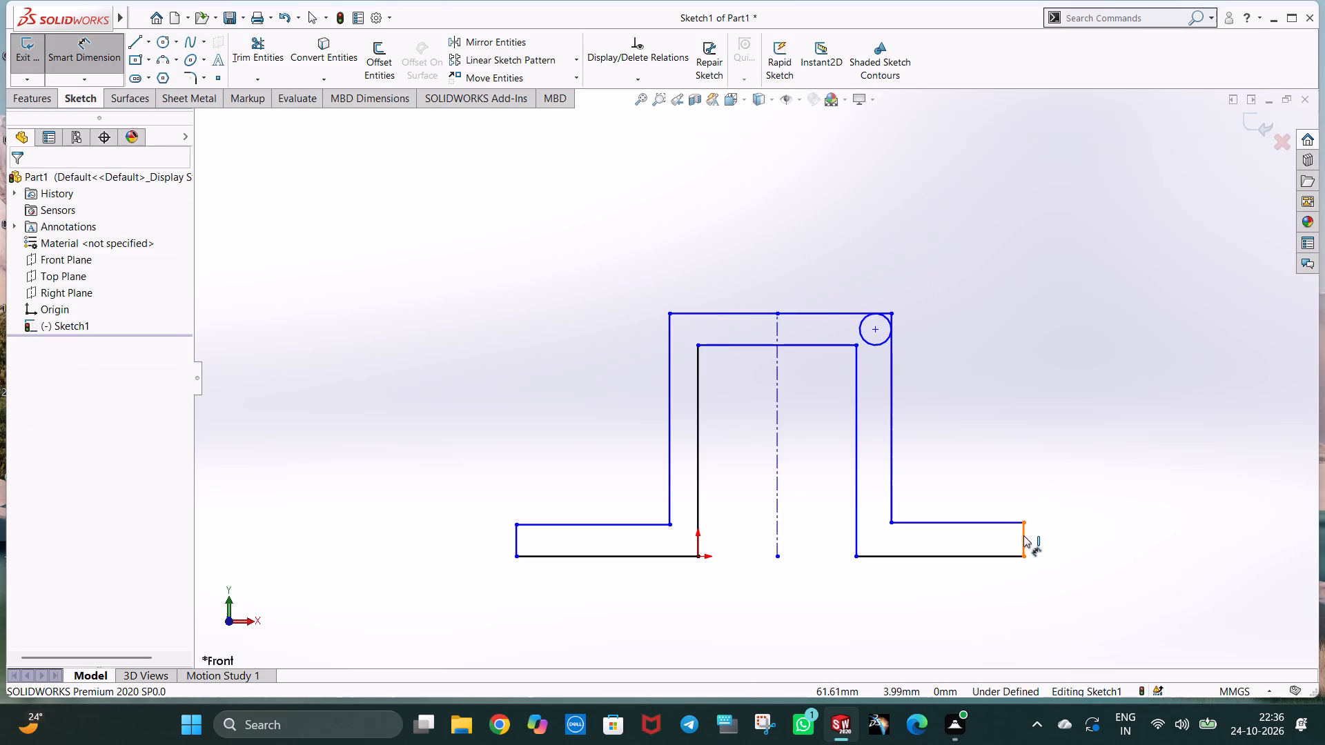
click(1023, 535)
click(1028, 476)
key(6)
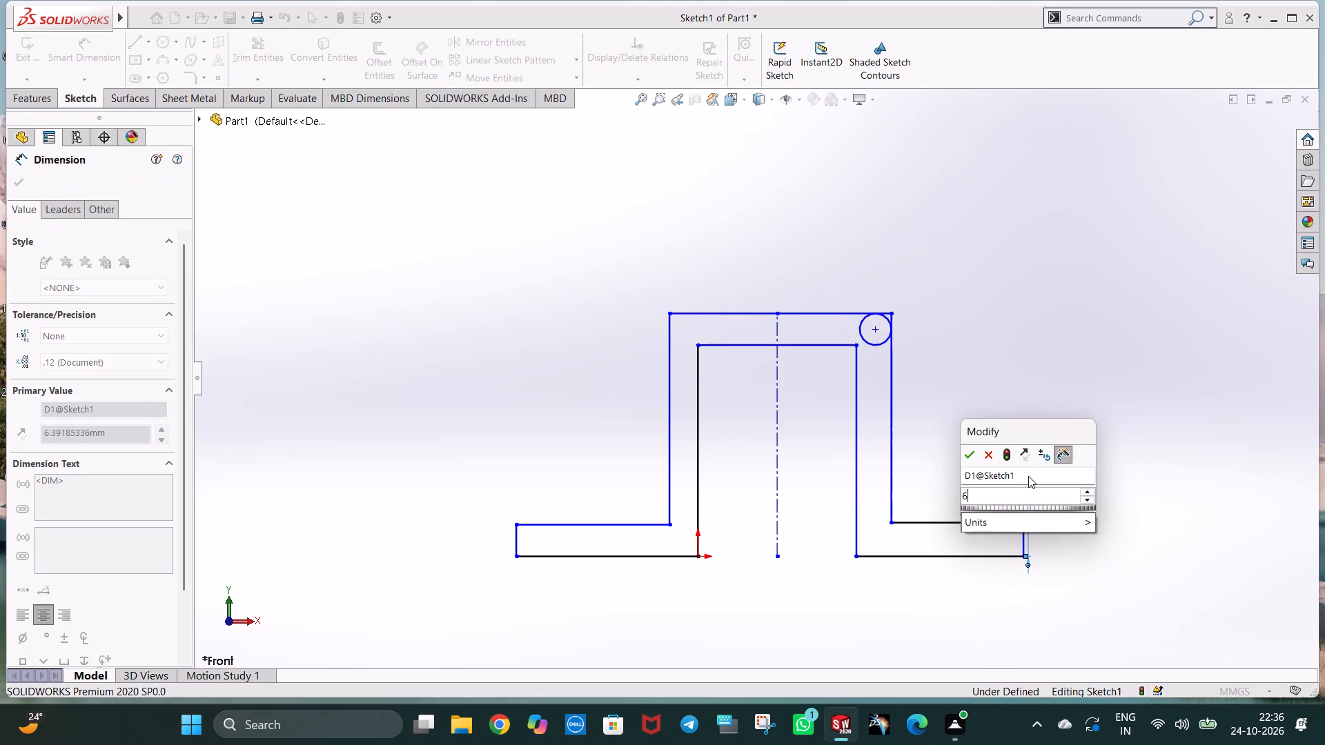
key(Return)
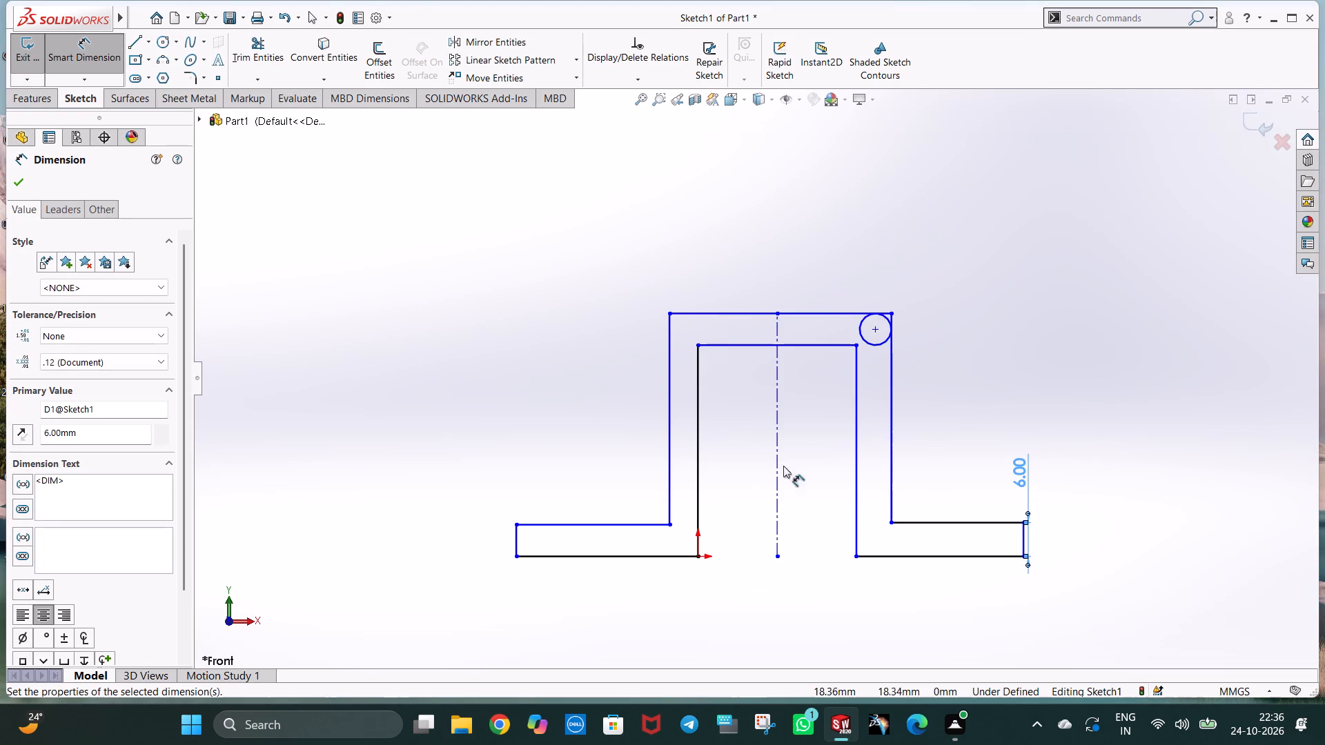
click(516, 542)
click(494, 498)
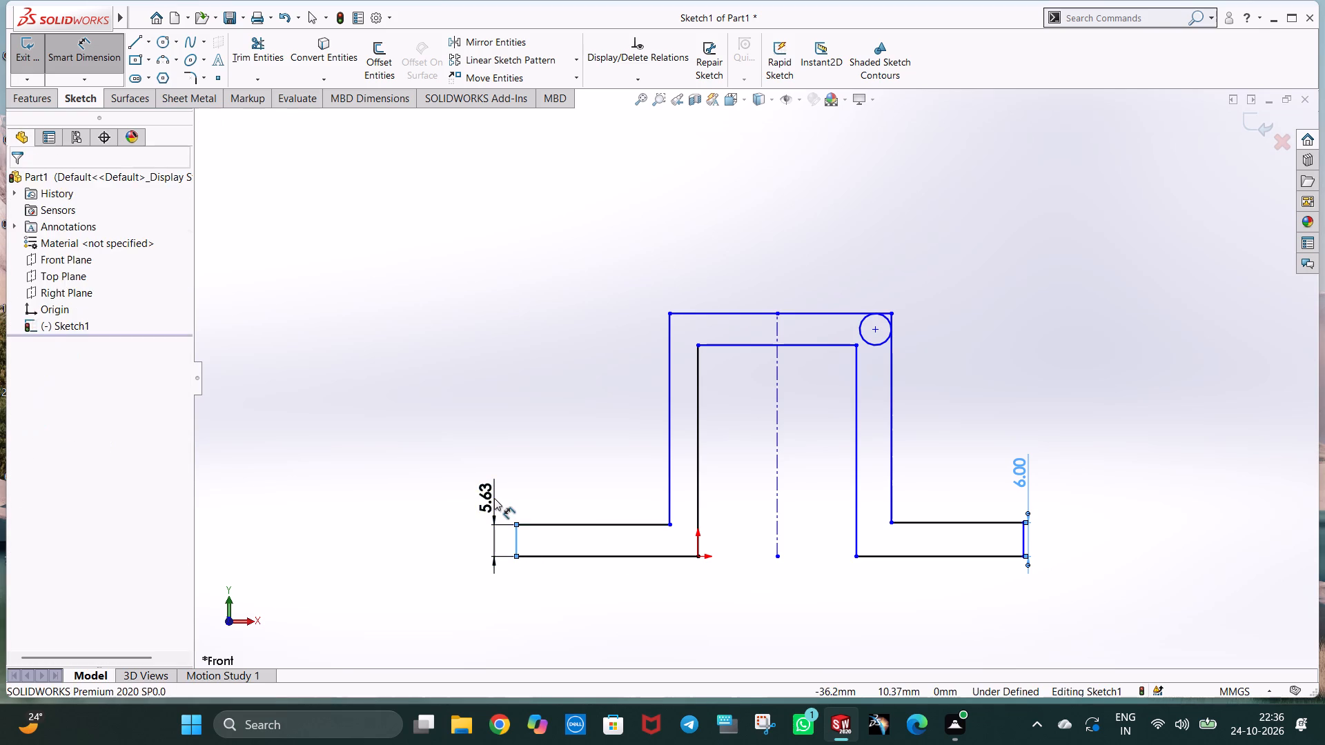
key(6)
key(Return)
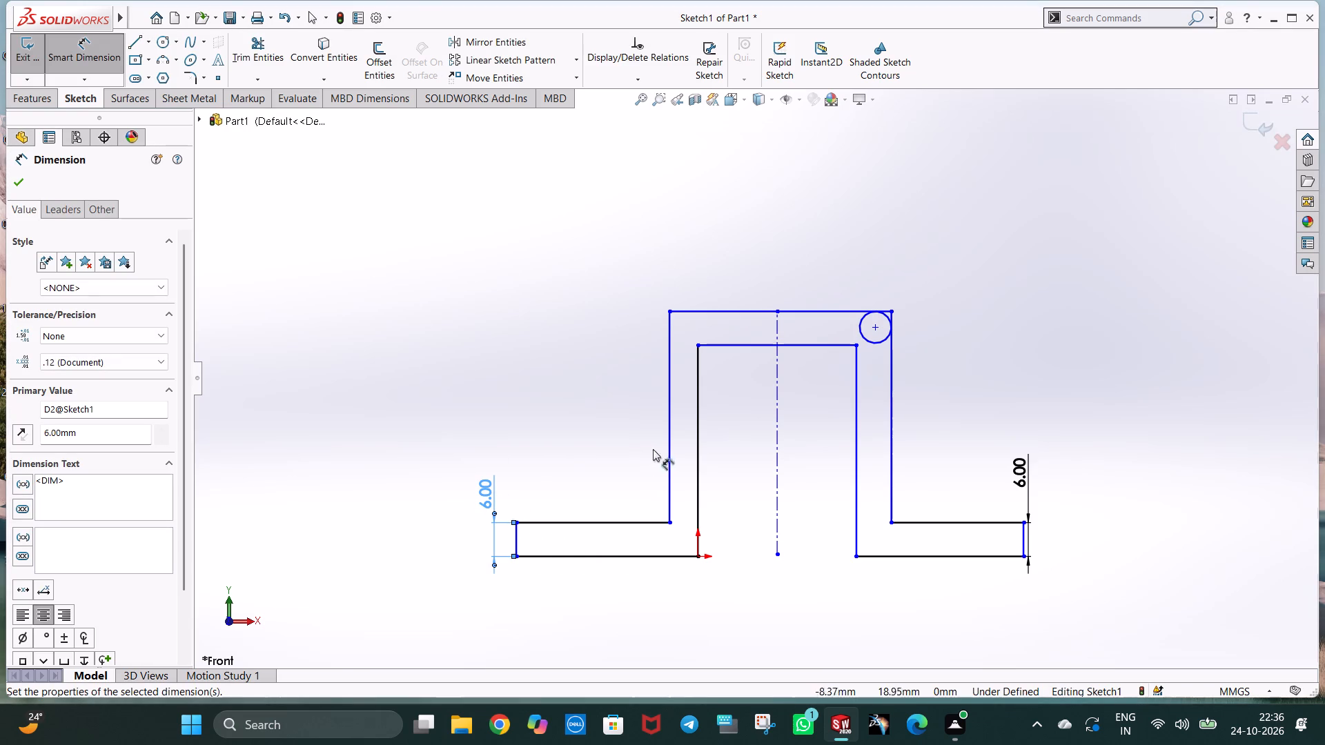
Dimension the left leg's thickness between its outer and inner vertical lines to 6 mm.
click(668, 404)
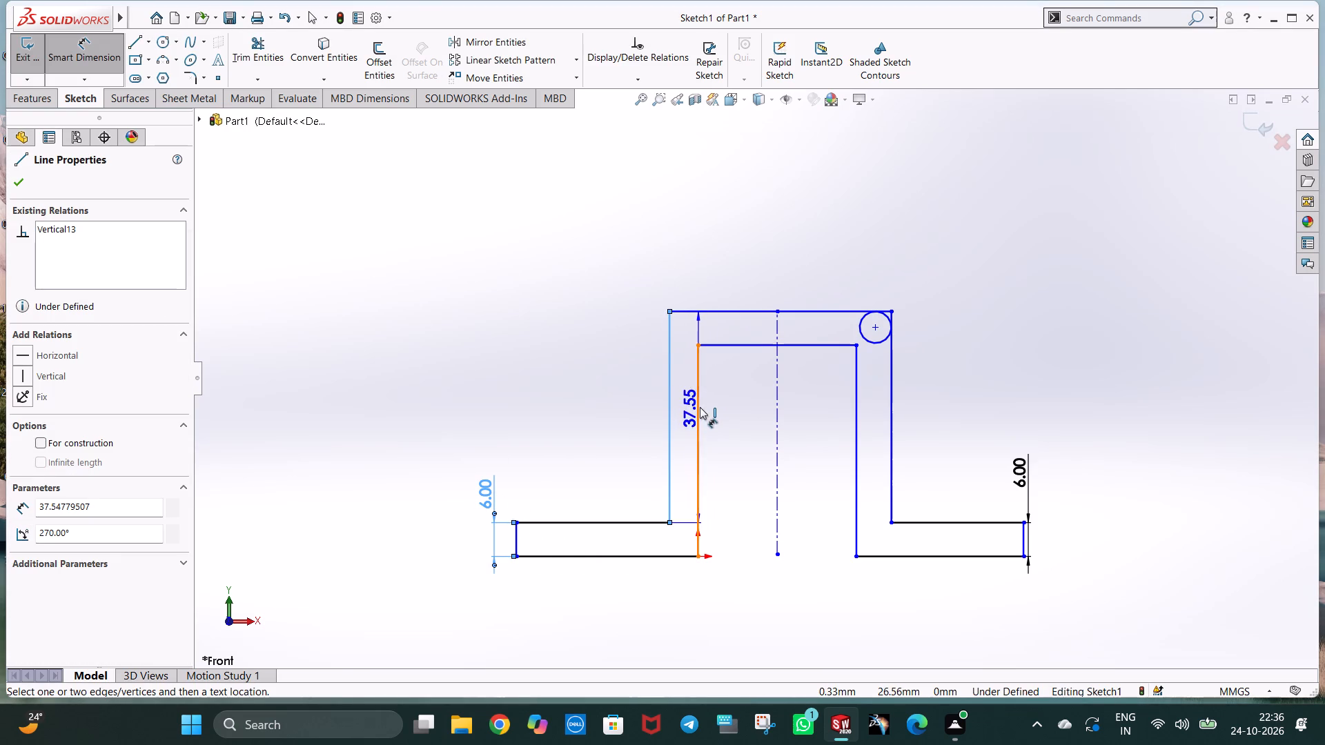
click(700, 407)
click(653, 414)
key(6)
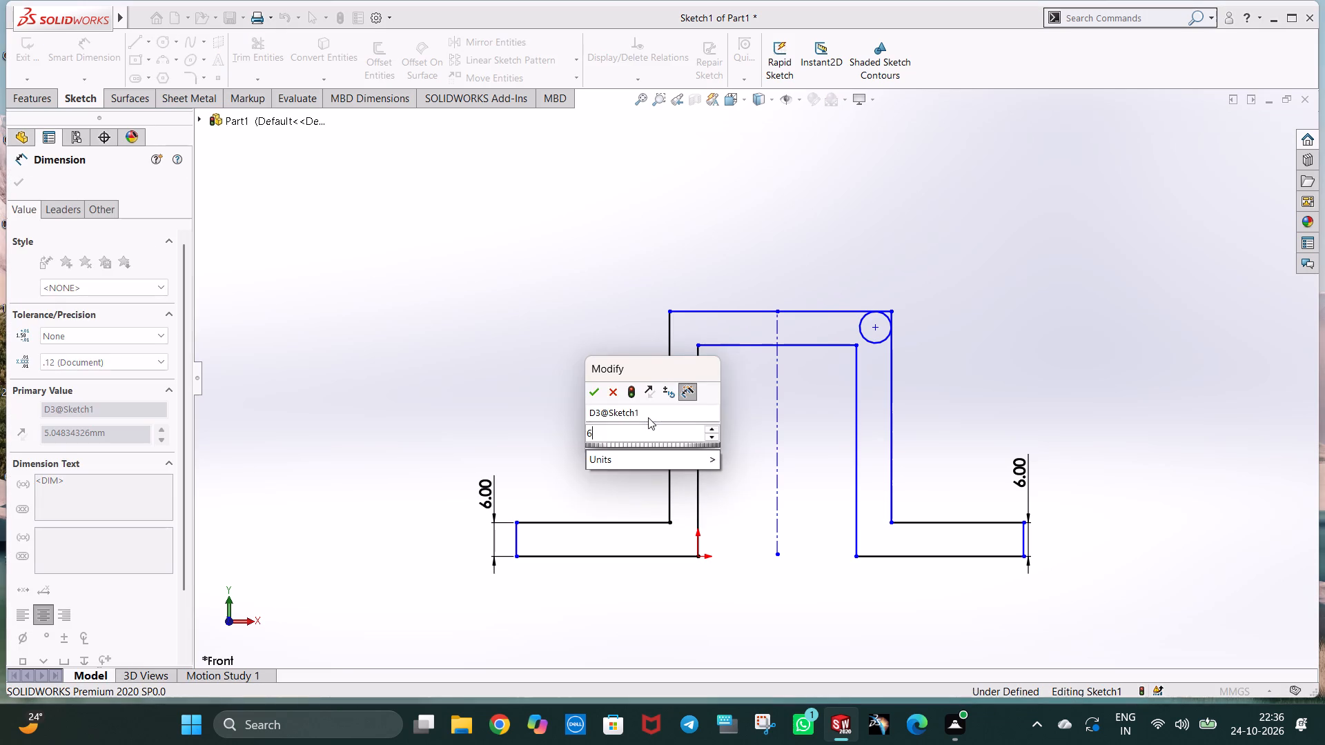
key(Return)
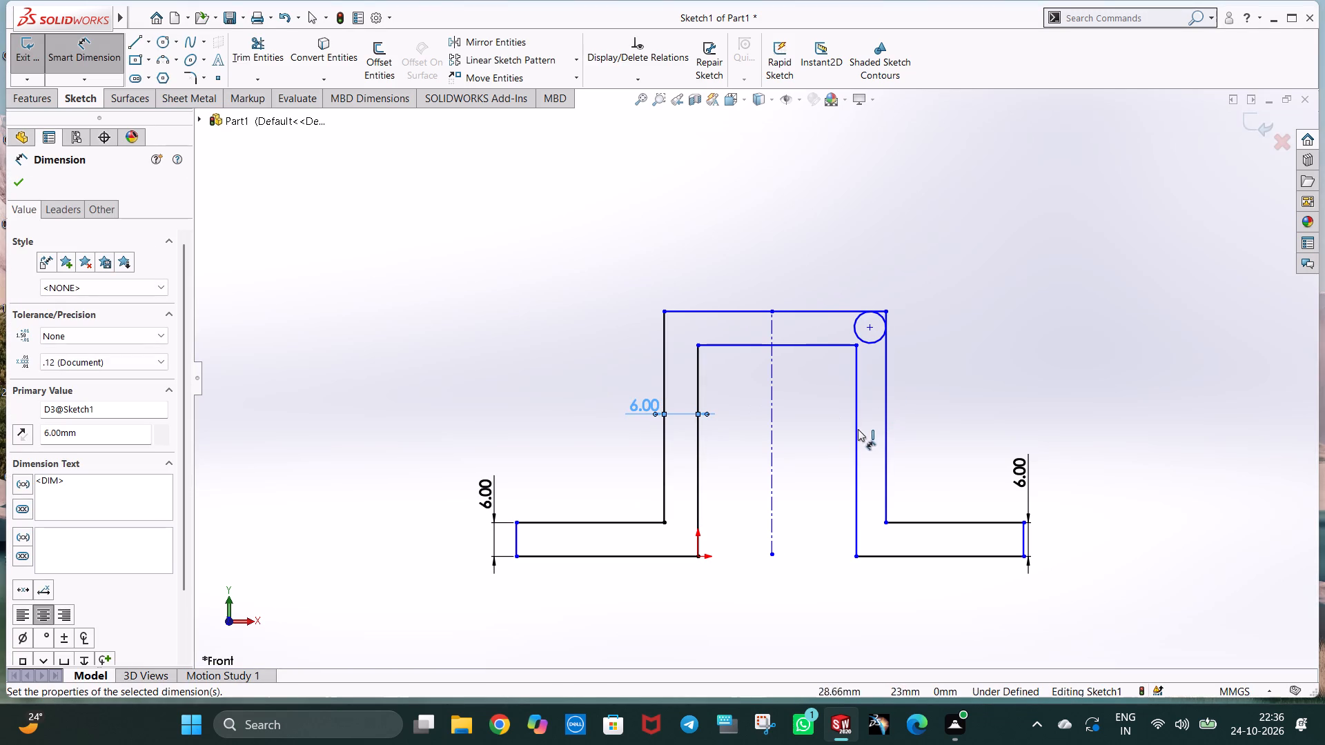
Dimension the right leg's thickness between its inner and outer vertical lines to 6 mm.
click(857, 430)
click(883, 421)
click(925, 382)
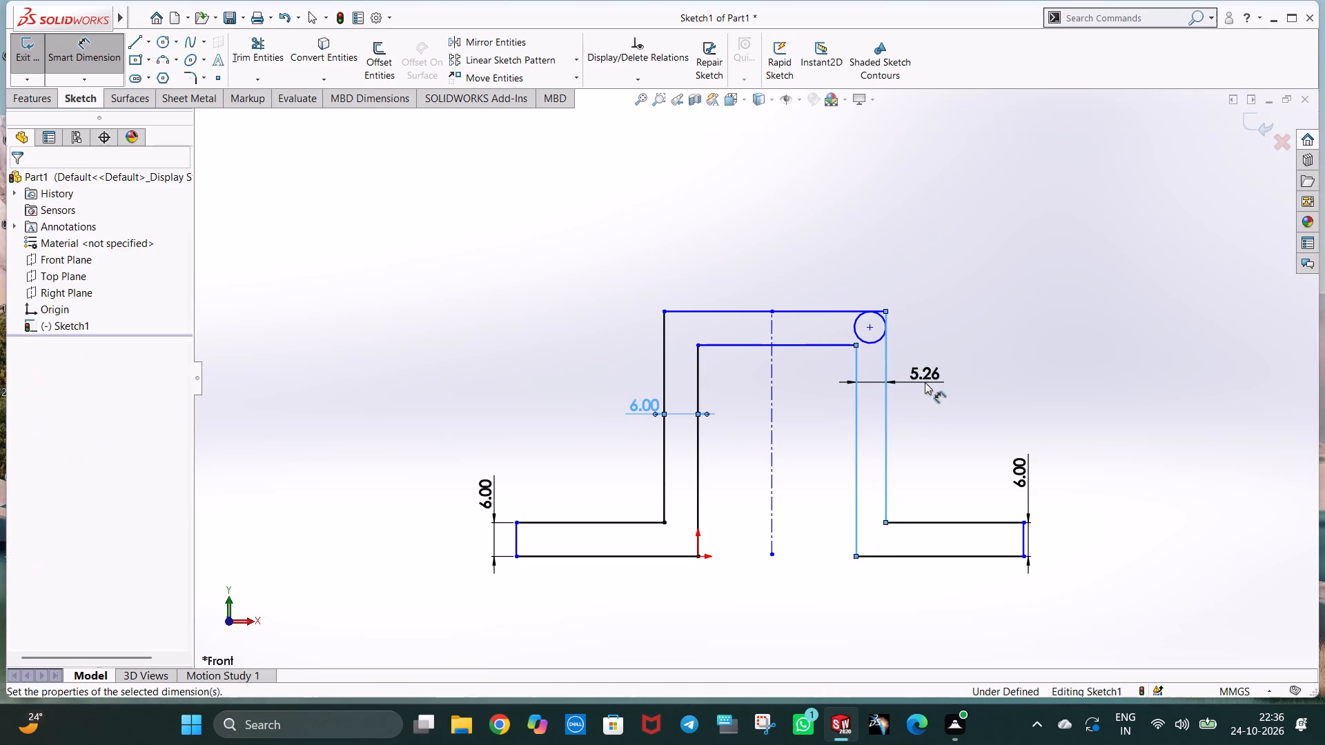
key(6)
key(Return)
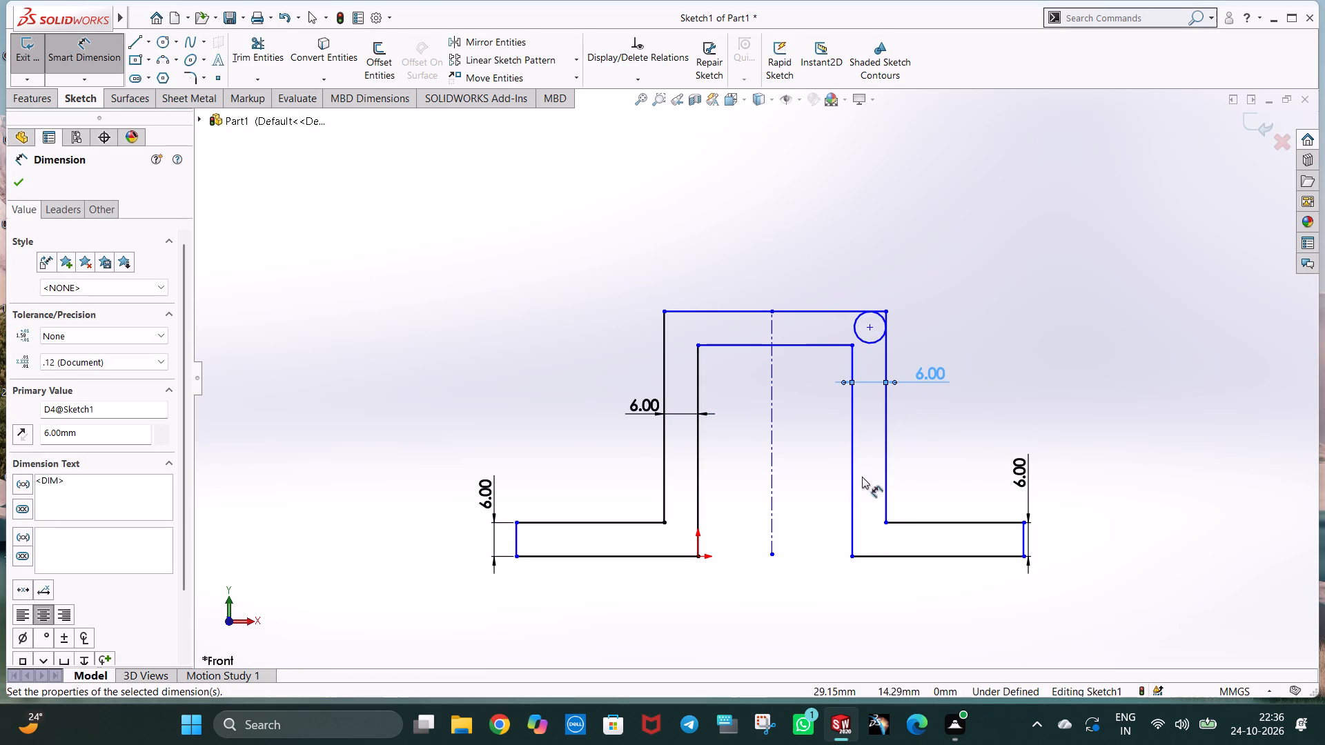
Dimension the opening between the inner bottom corners of the two legs to 30 mm.
click(698, 556)
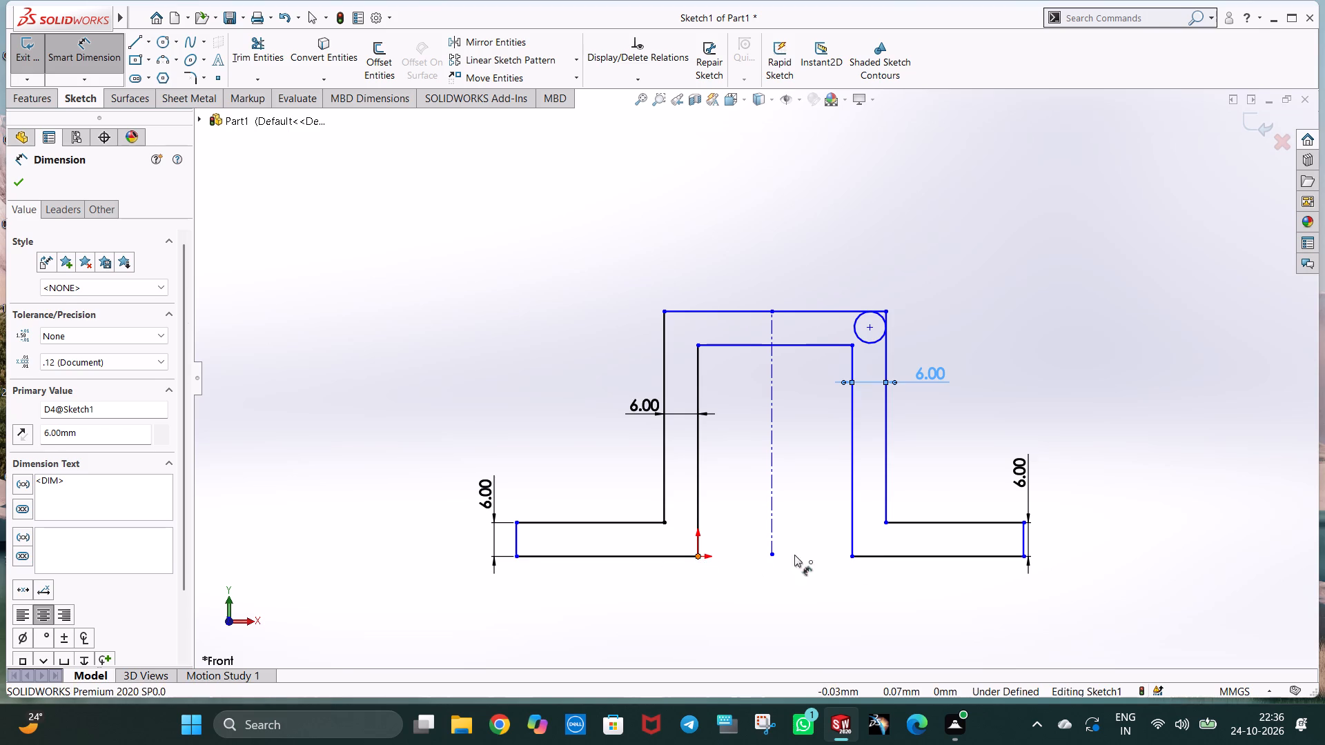
click(855, 557)
click(781, 593)
text(30)
key(Return)
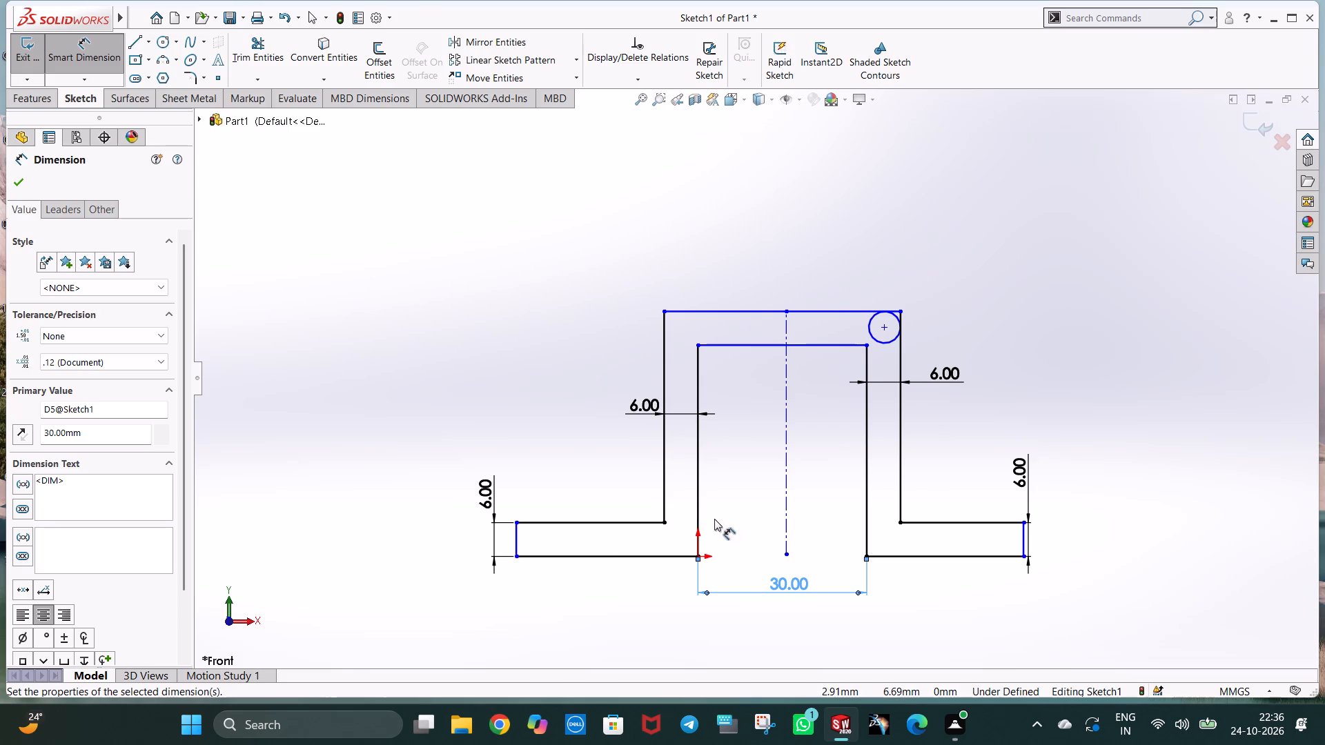
Dimension the distance from the left leg's inner vertical line to the right foot's end edge to 65 mm.
click(698, 501)
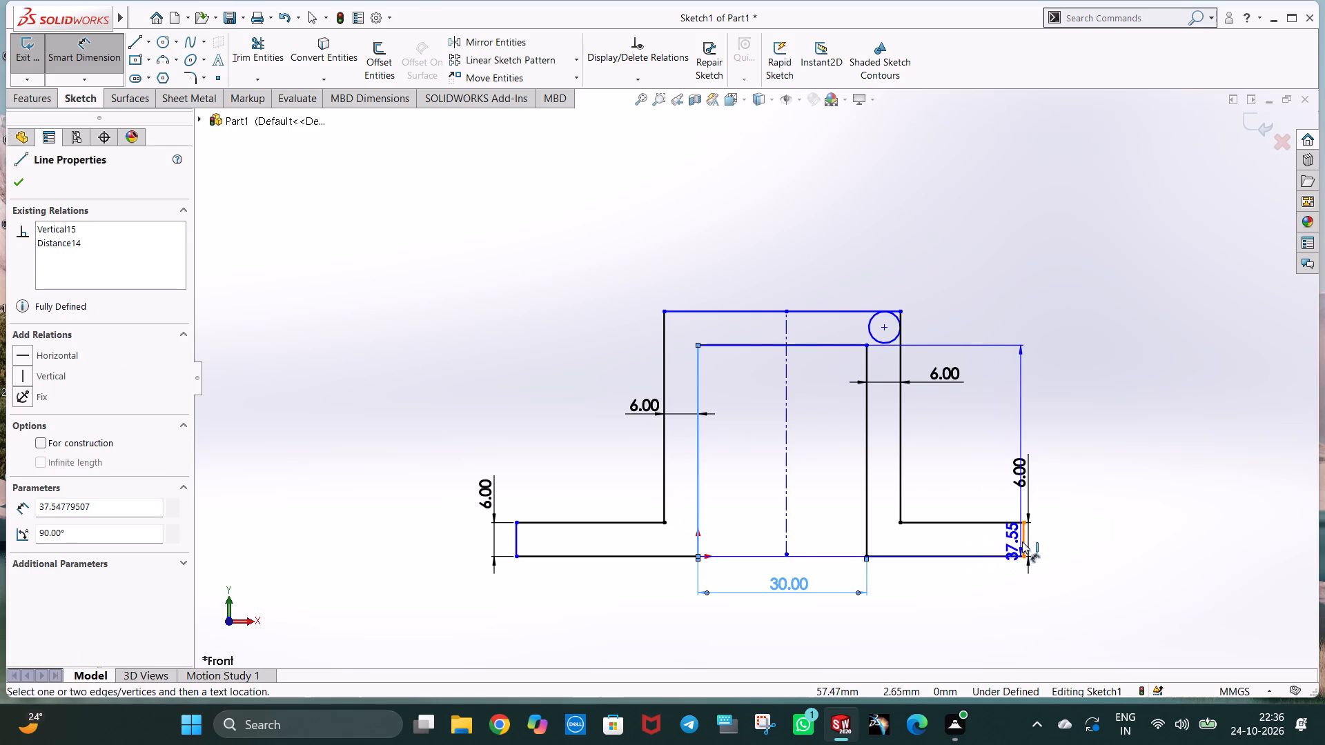
click(1022, 542)
click(860, 635)
key(6)
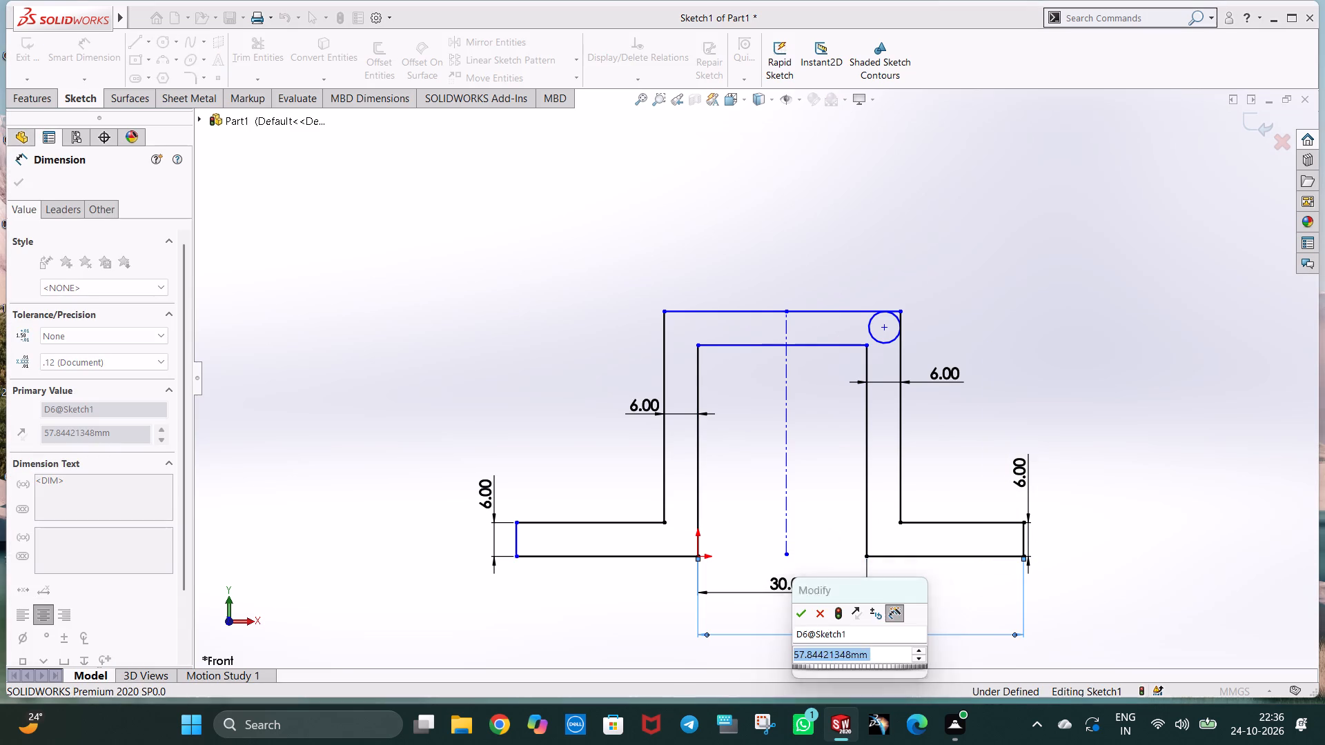
key(5)
key(Return)
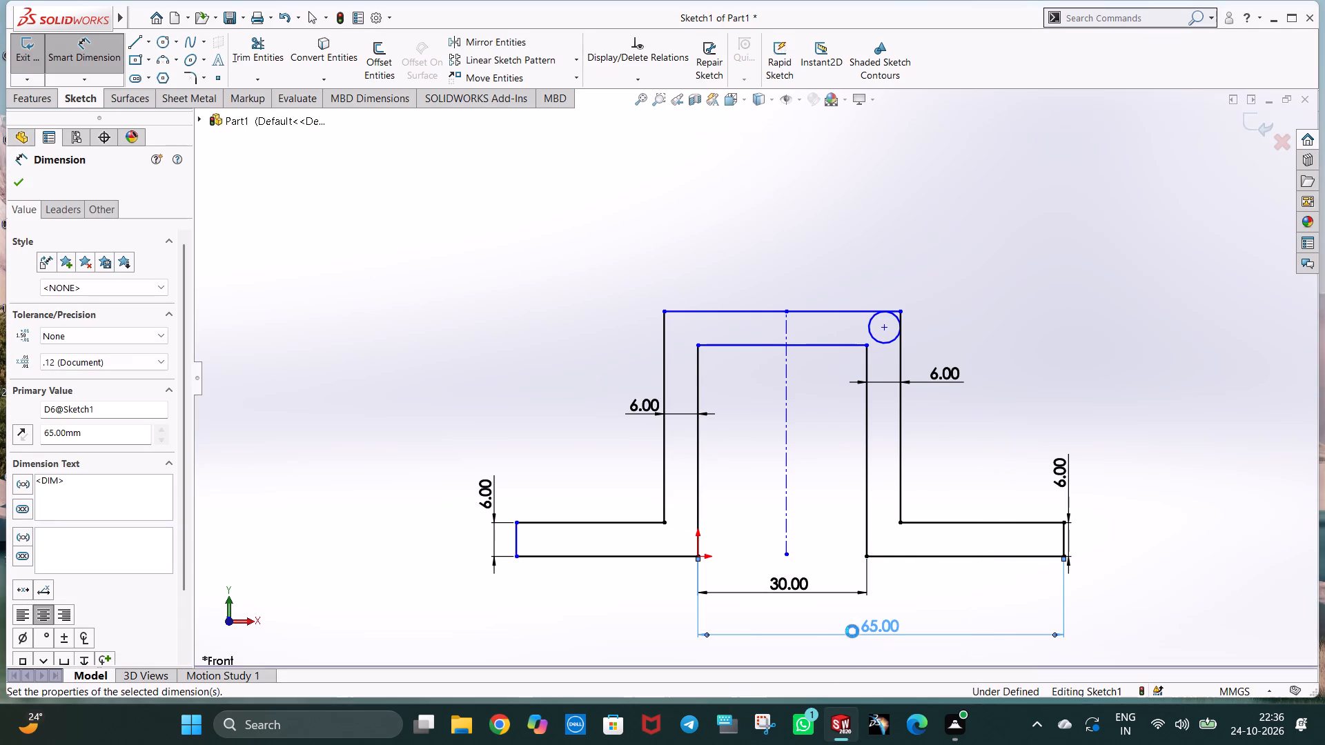
Dimension the left foot's bottom line to 35 mm.
click(655, 559)
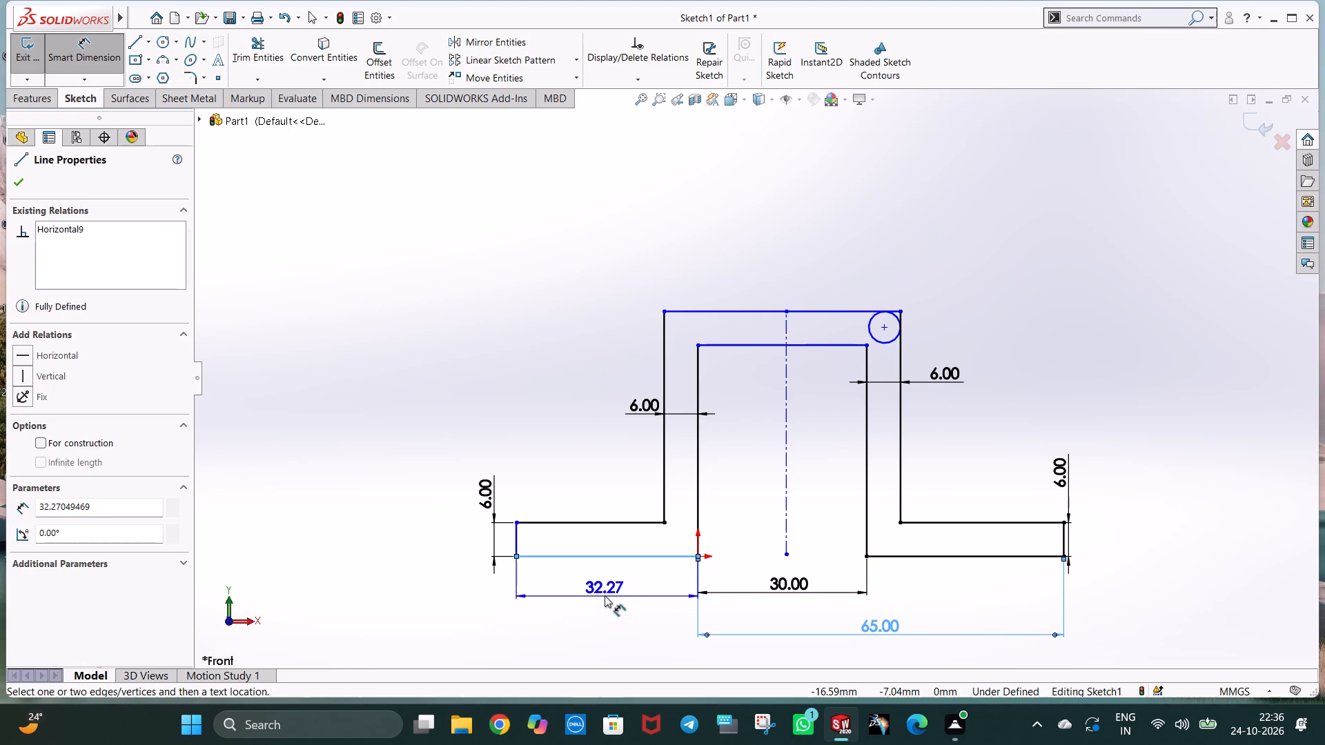
click(605, 595)
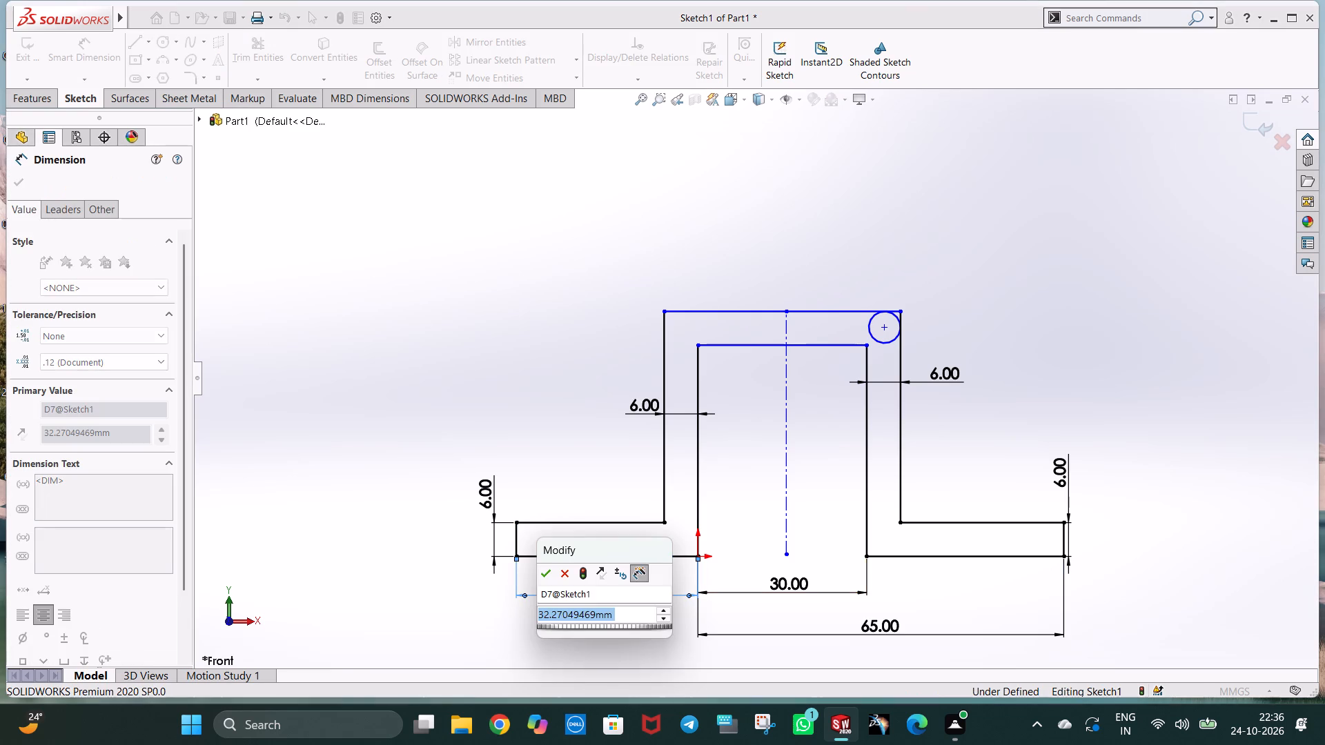
text(35)
key(Return)
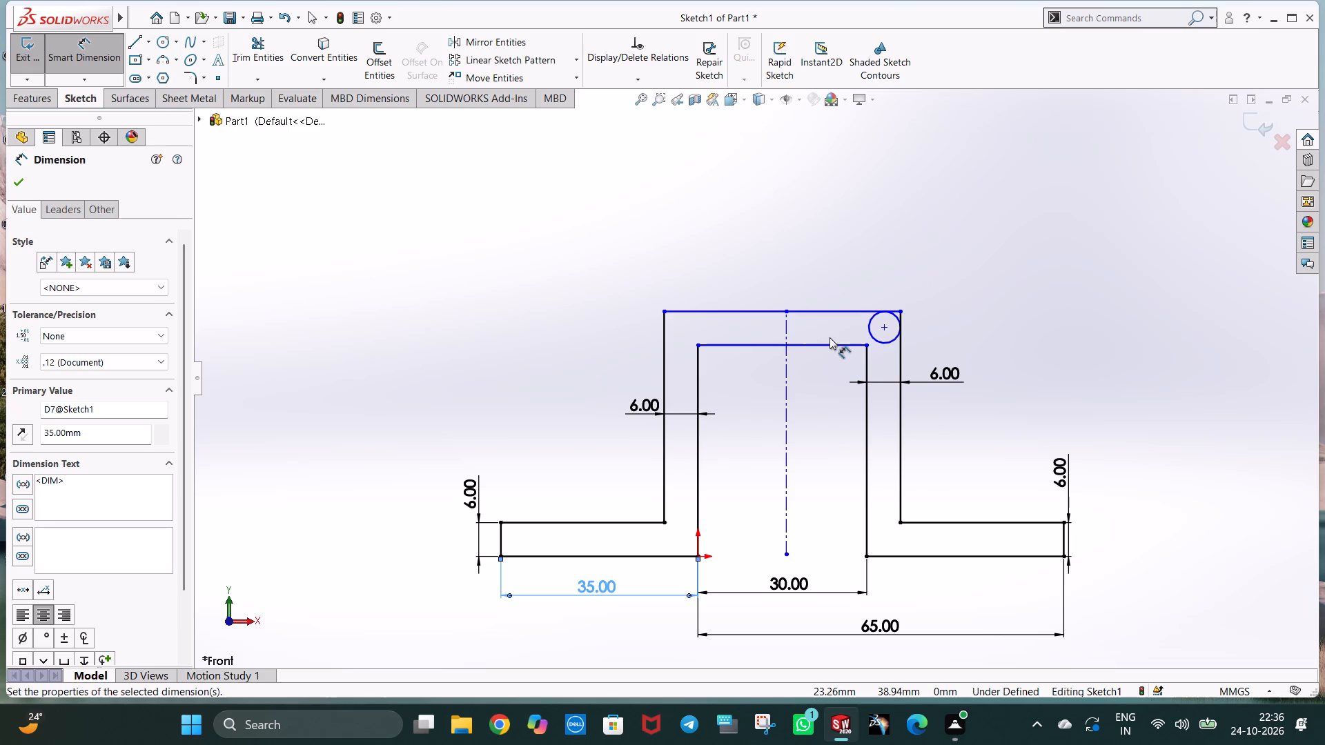
key(Escape)
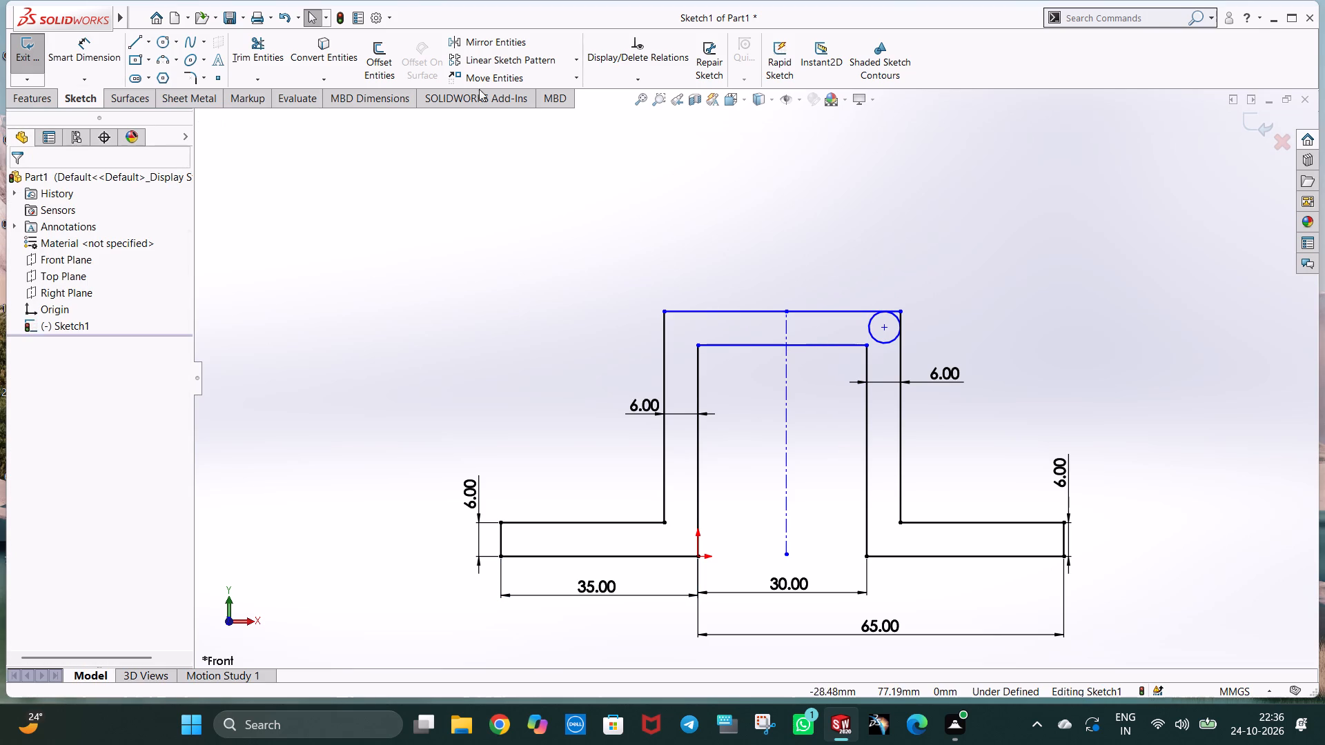
Trim the corner circle and the overhanging outer line ends to leave a rounded outer top-right corner of the profile.
click(251, 52)
drag(845, 330, 861, 330)
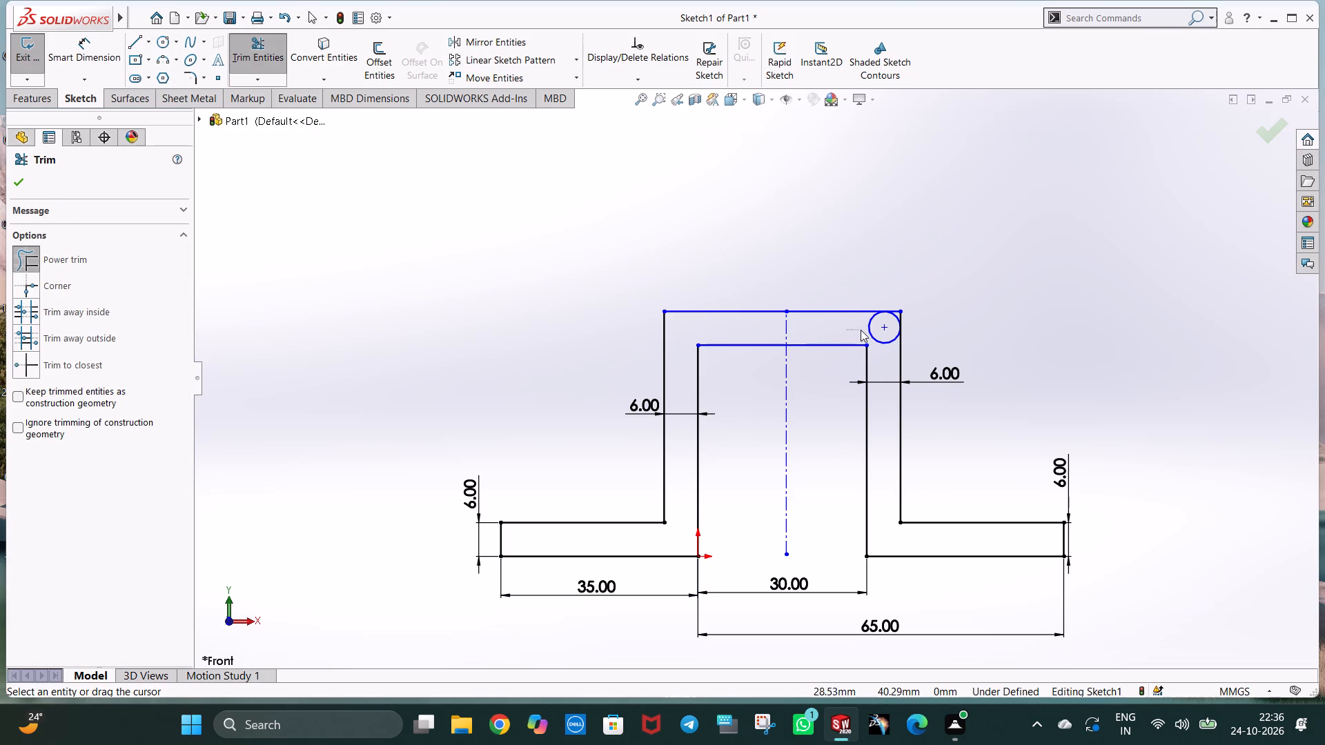
drag(861, 330, 870, 330)
drag(893, 302, 905, 324)
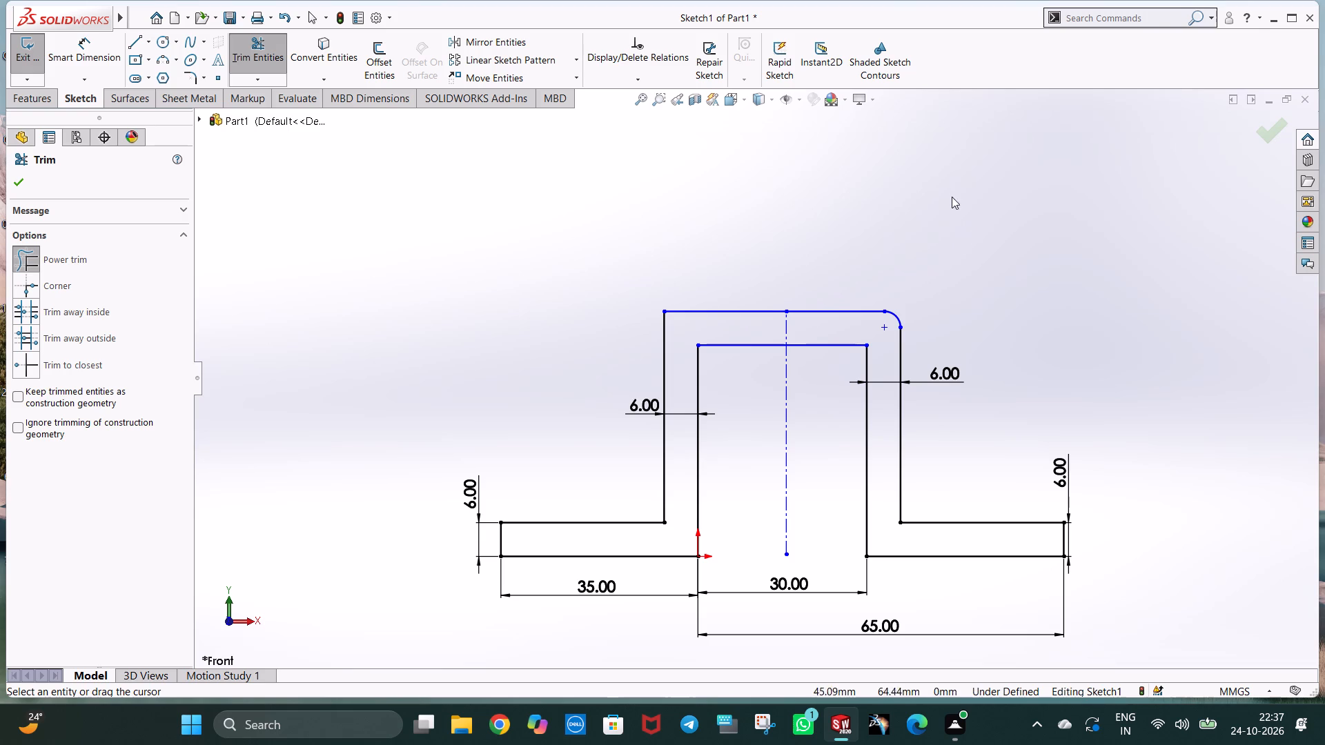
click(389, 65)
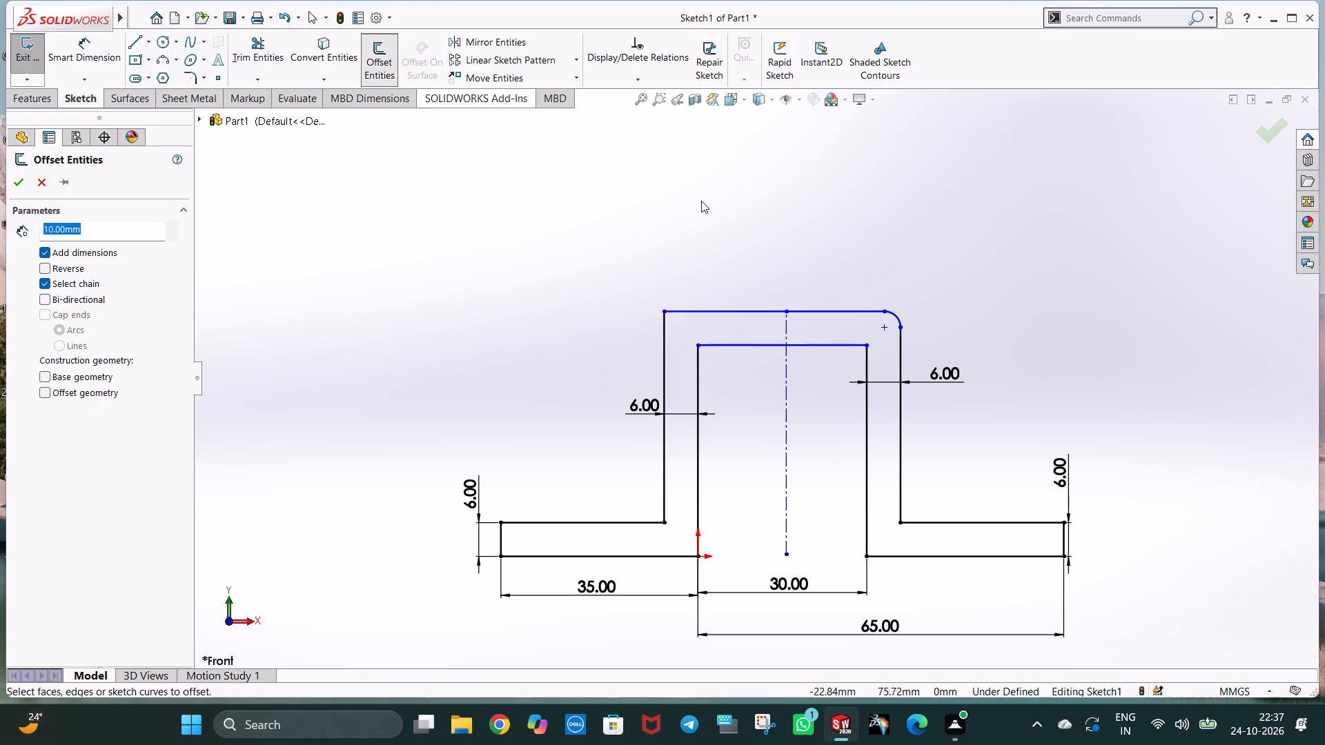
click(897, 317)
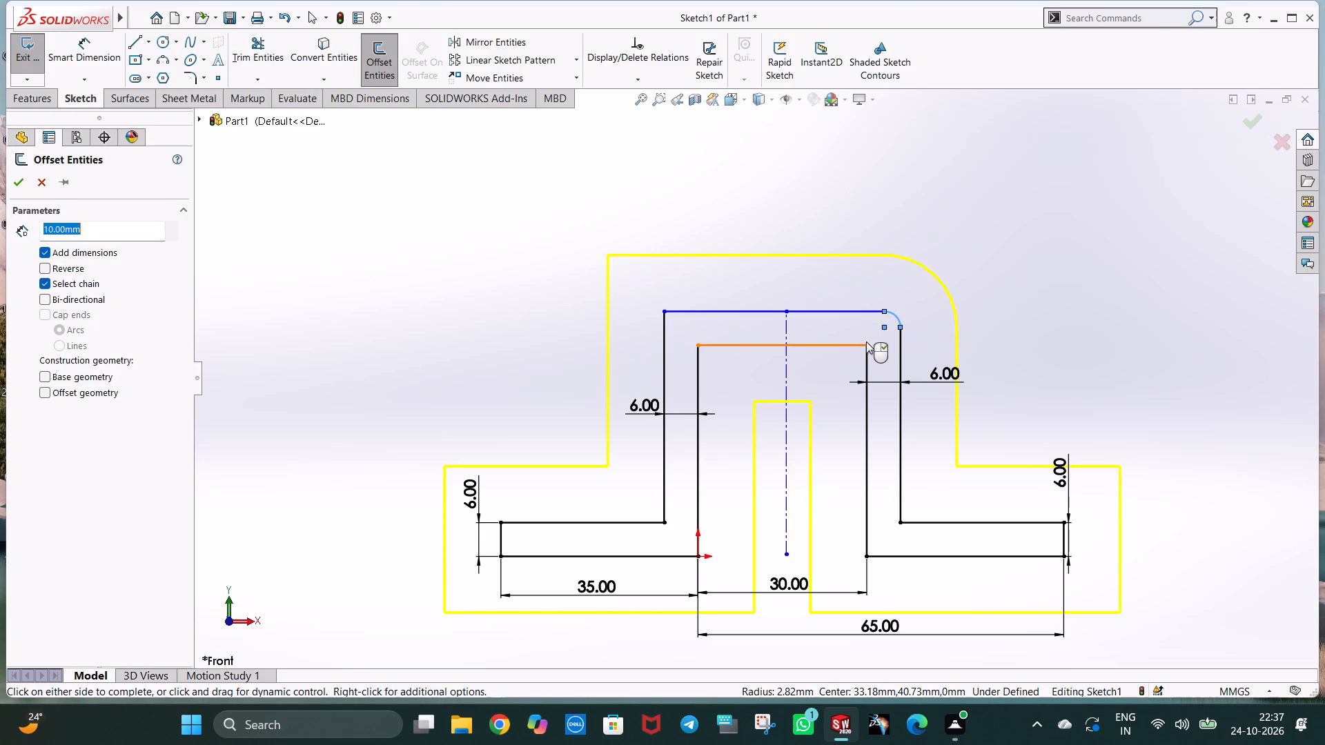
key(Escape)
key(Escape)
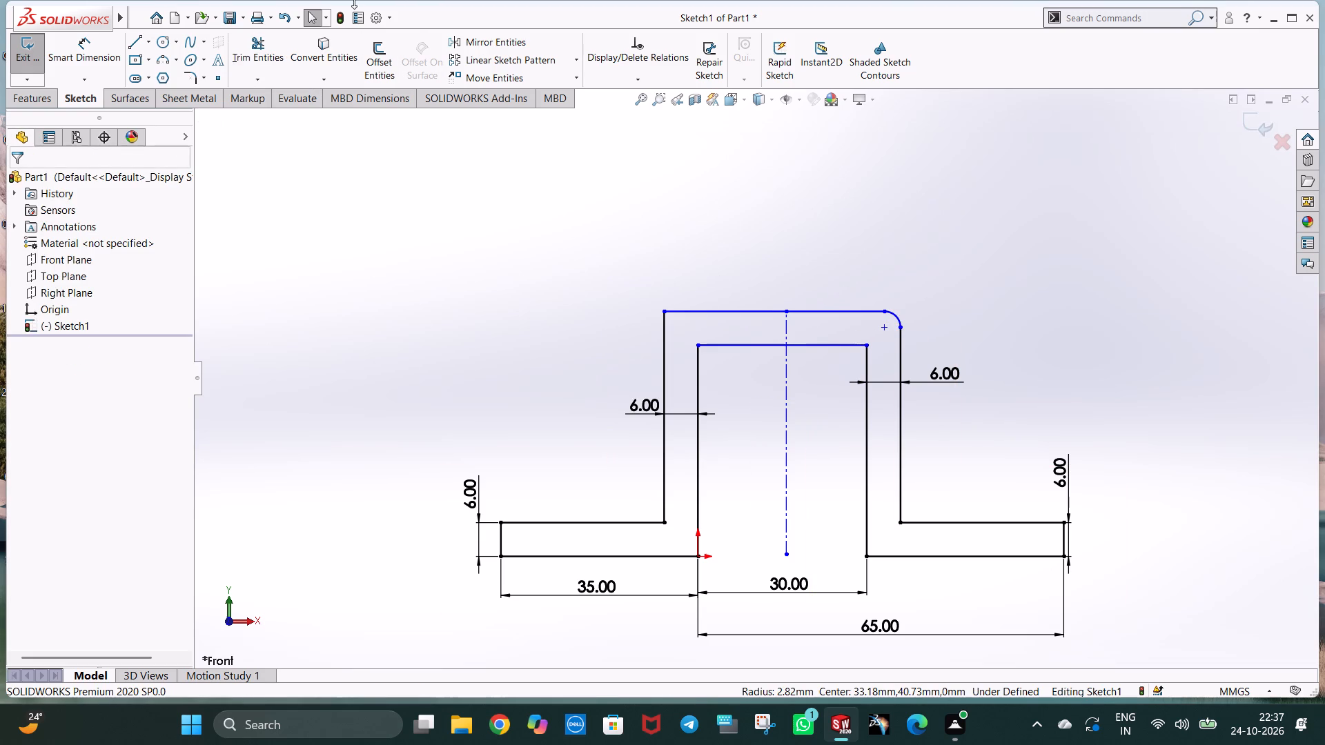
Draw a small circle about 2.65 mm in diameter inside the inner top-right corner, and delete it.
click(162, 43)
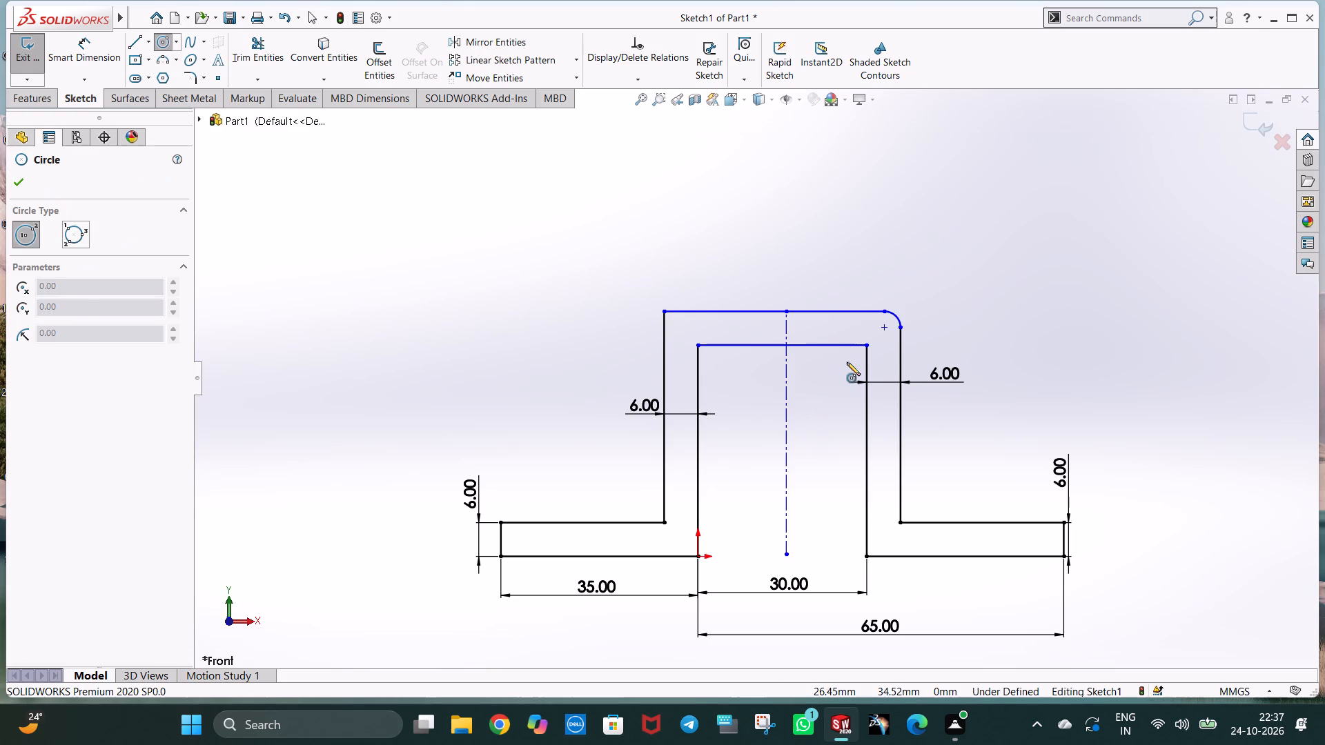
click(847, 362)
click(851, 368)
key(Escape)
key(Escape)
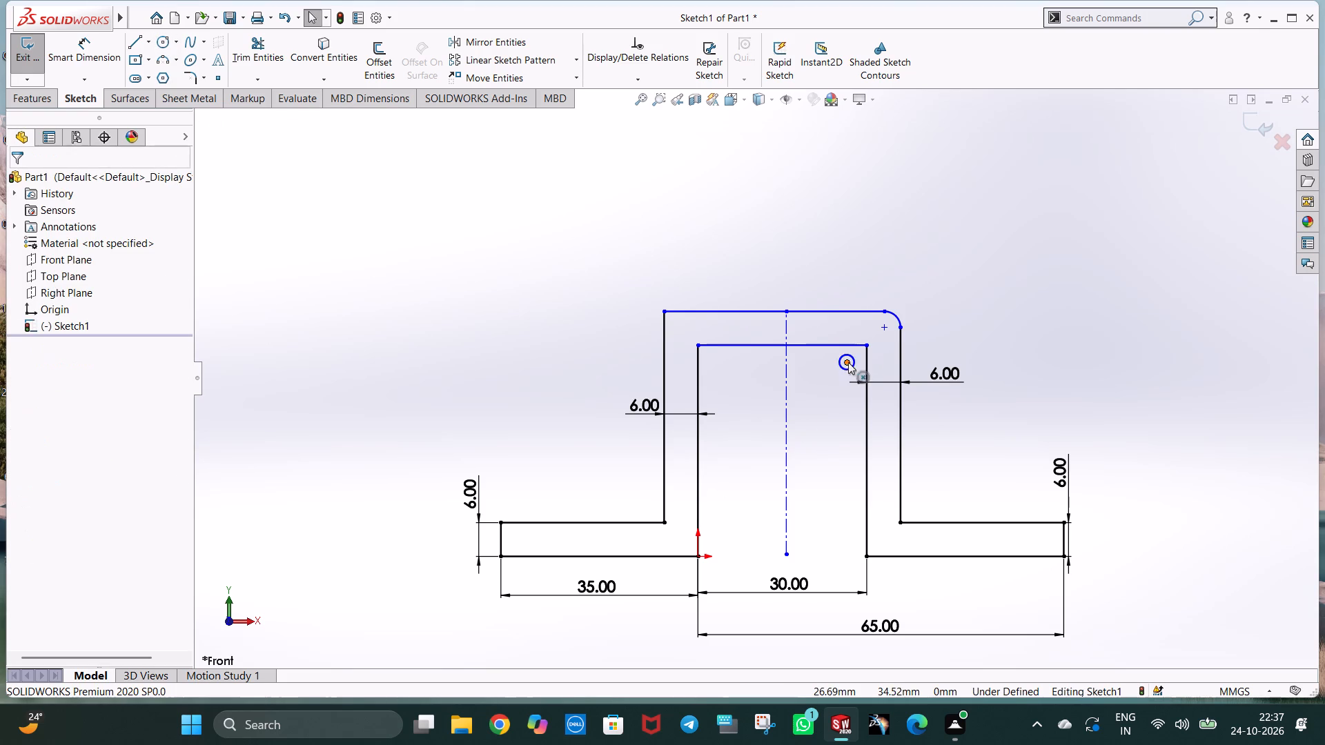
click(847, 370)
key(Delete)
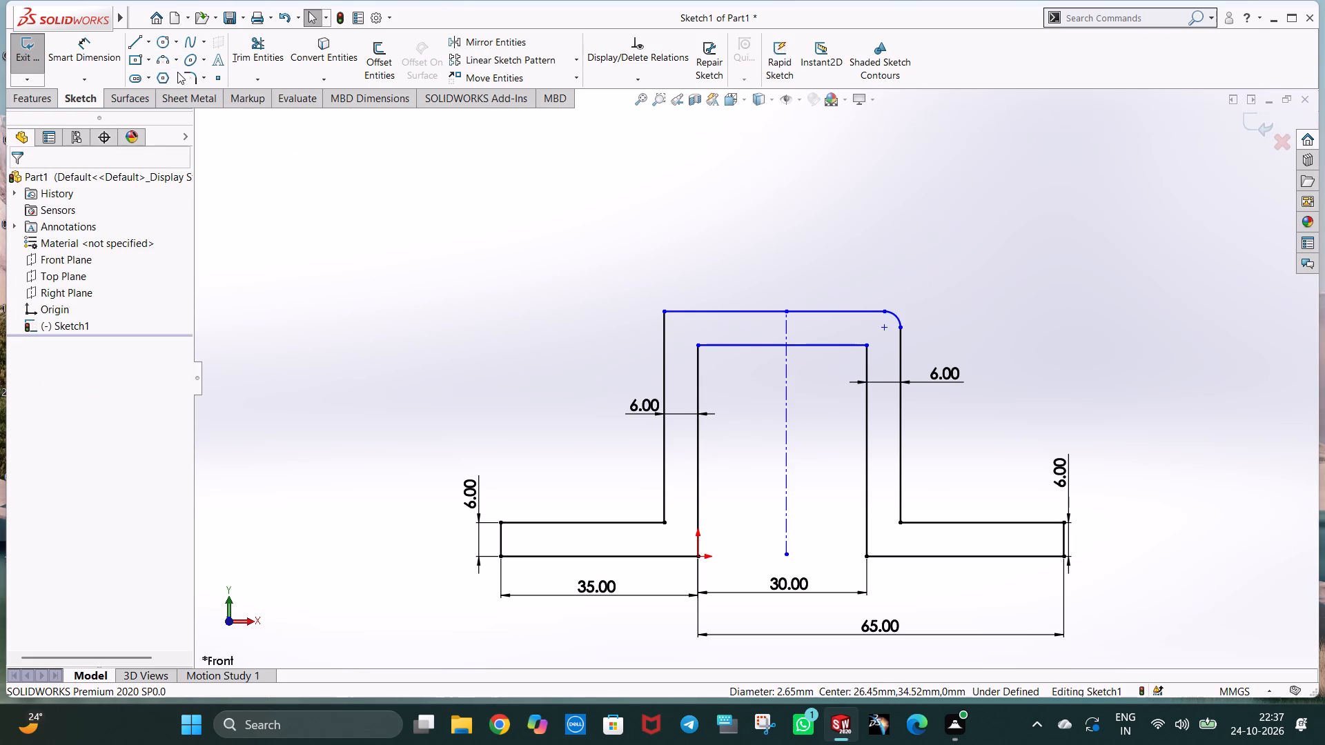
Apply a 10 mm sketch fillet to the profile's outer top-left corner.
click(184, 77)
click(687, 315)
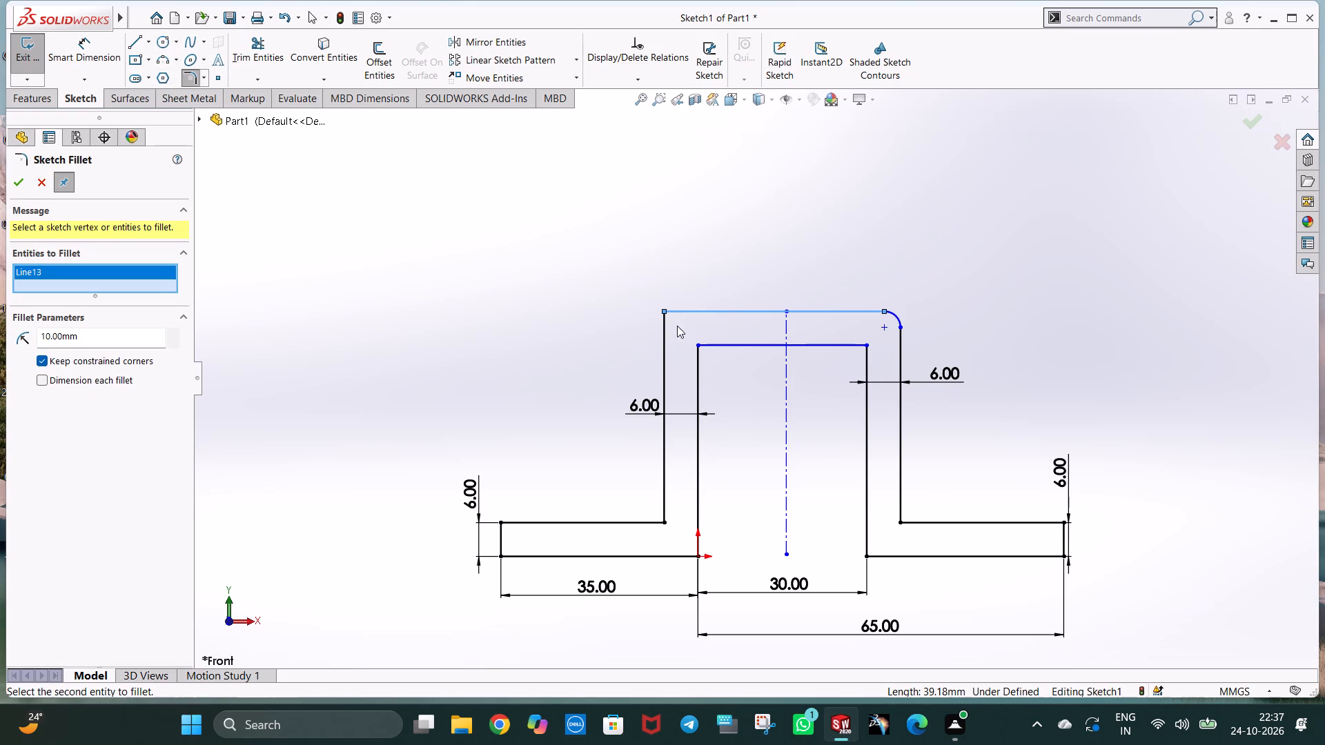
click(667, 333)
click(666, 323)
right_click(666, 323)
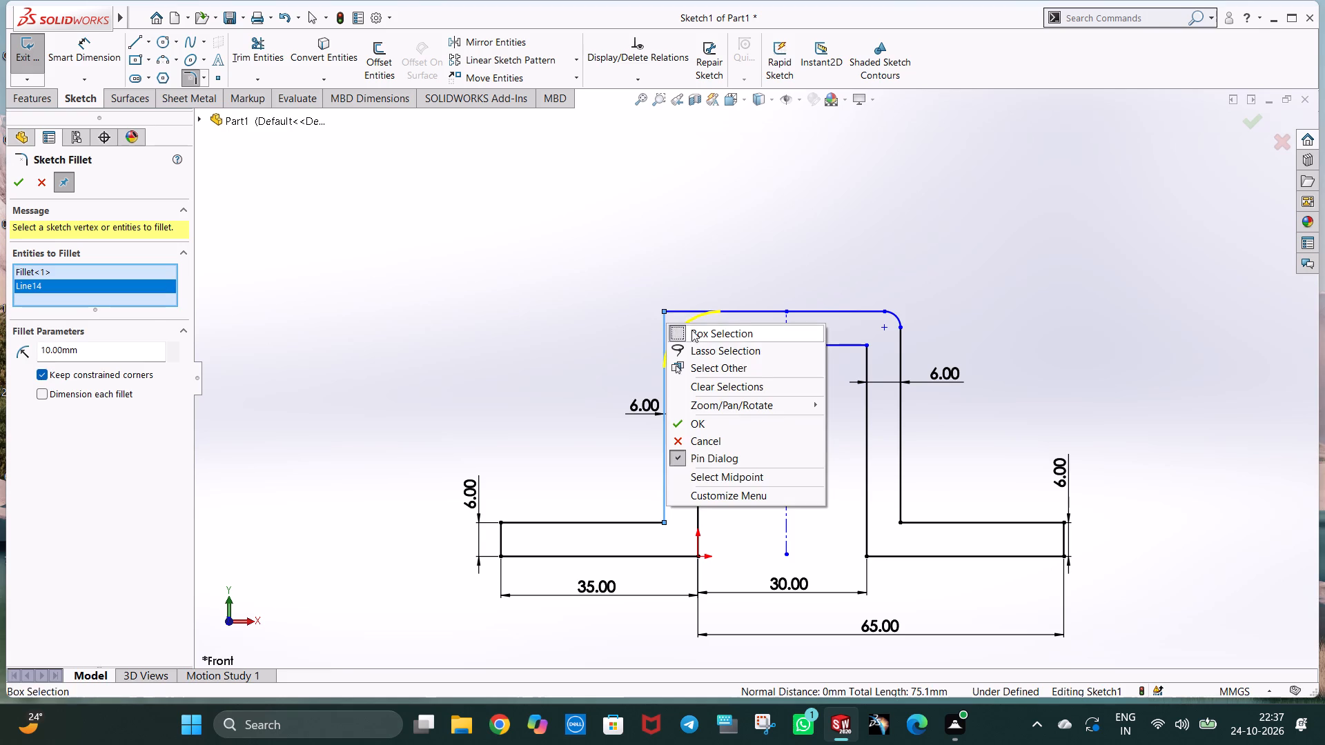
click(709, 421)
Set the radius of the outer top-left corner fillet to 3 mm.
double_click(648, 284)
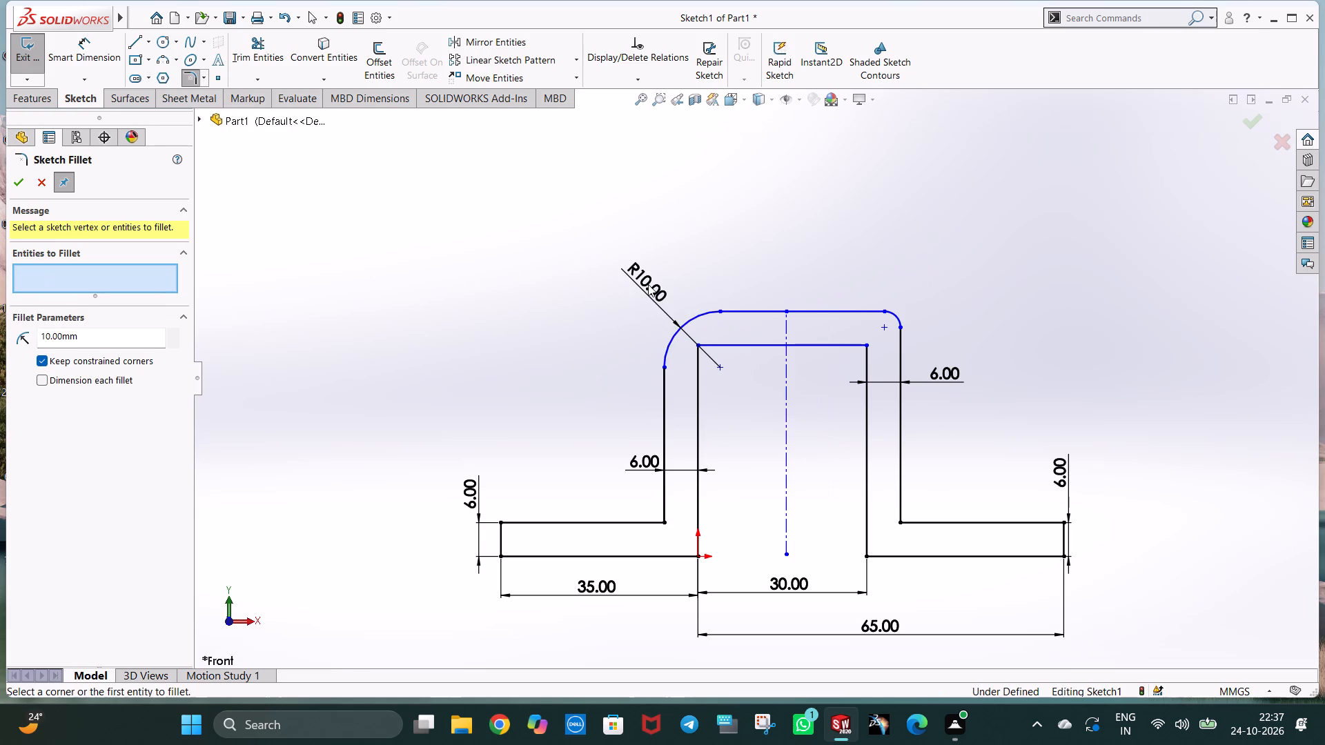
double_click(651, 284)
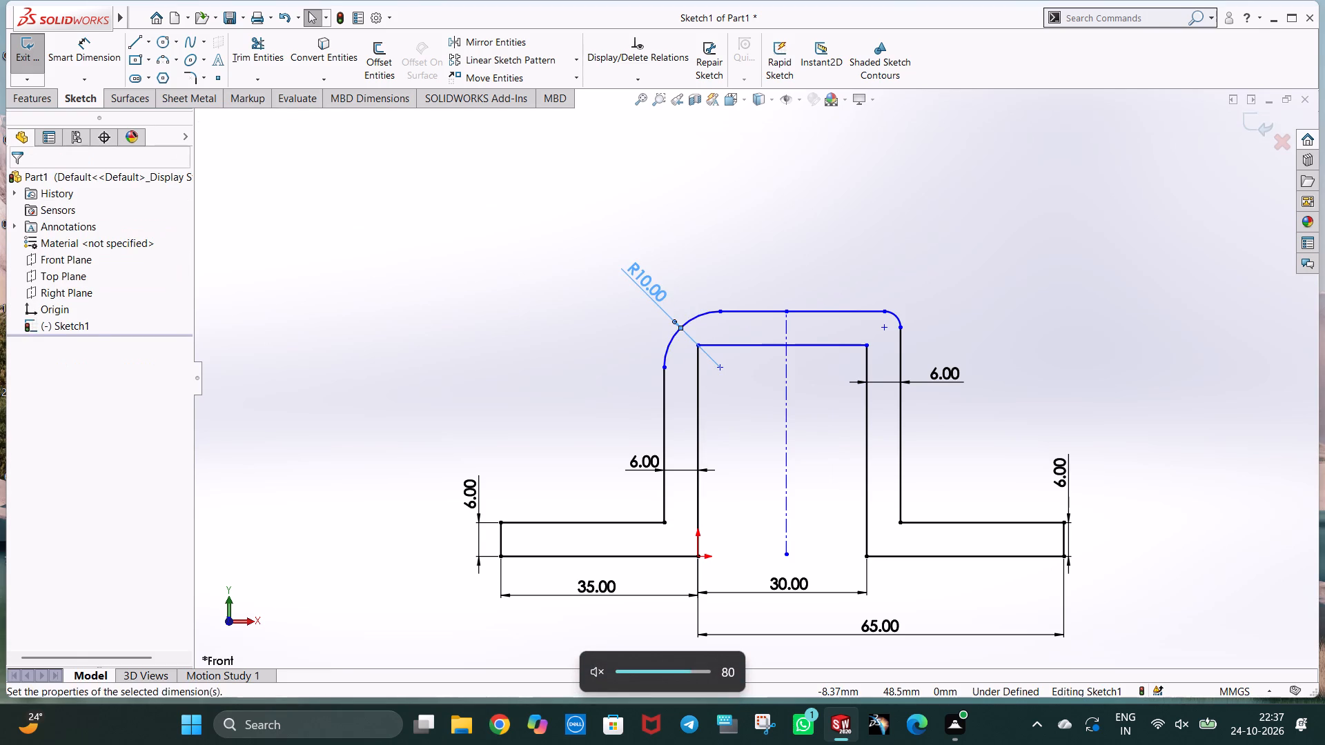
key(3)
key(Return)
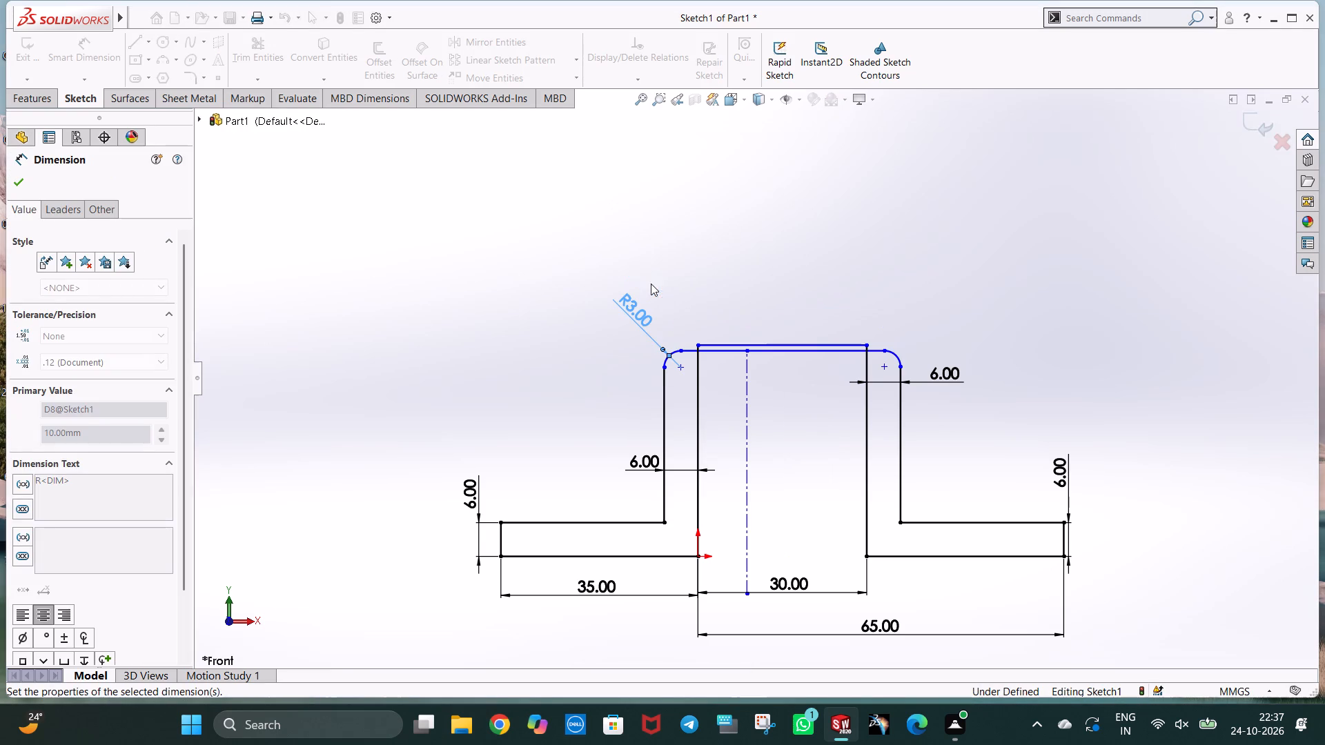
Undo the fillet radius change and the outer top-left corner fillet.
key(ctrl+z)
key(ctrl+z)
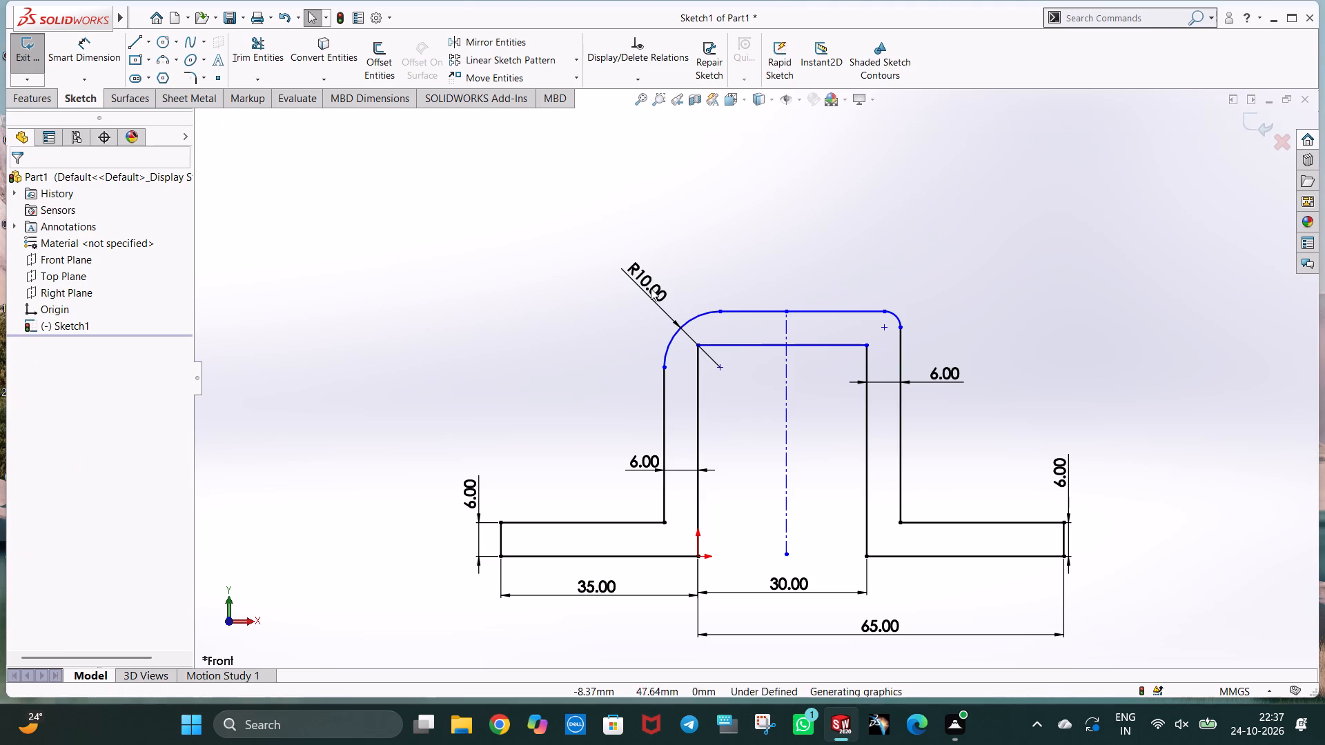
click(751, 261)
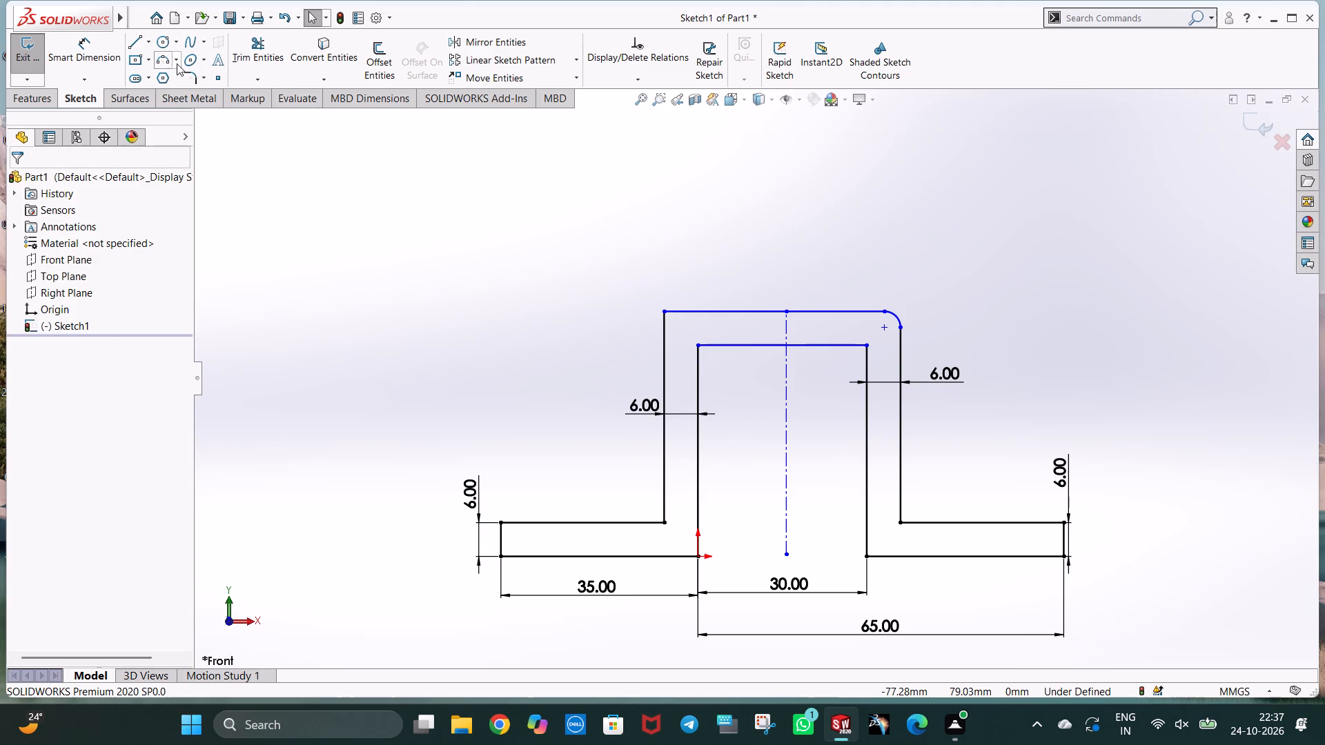
Dimension the radius of the outer top-right corner arc to 3 mm.
click(77, 41)
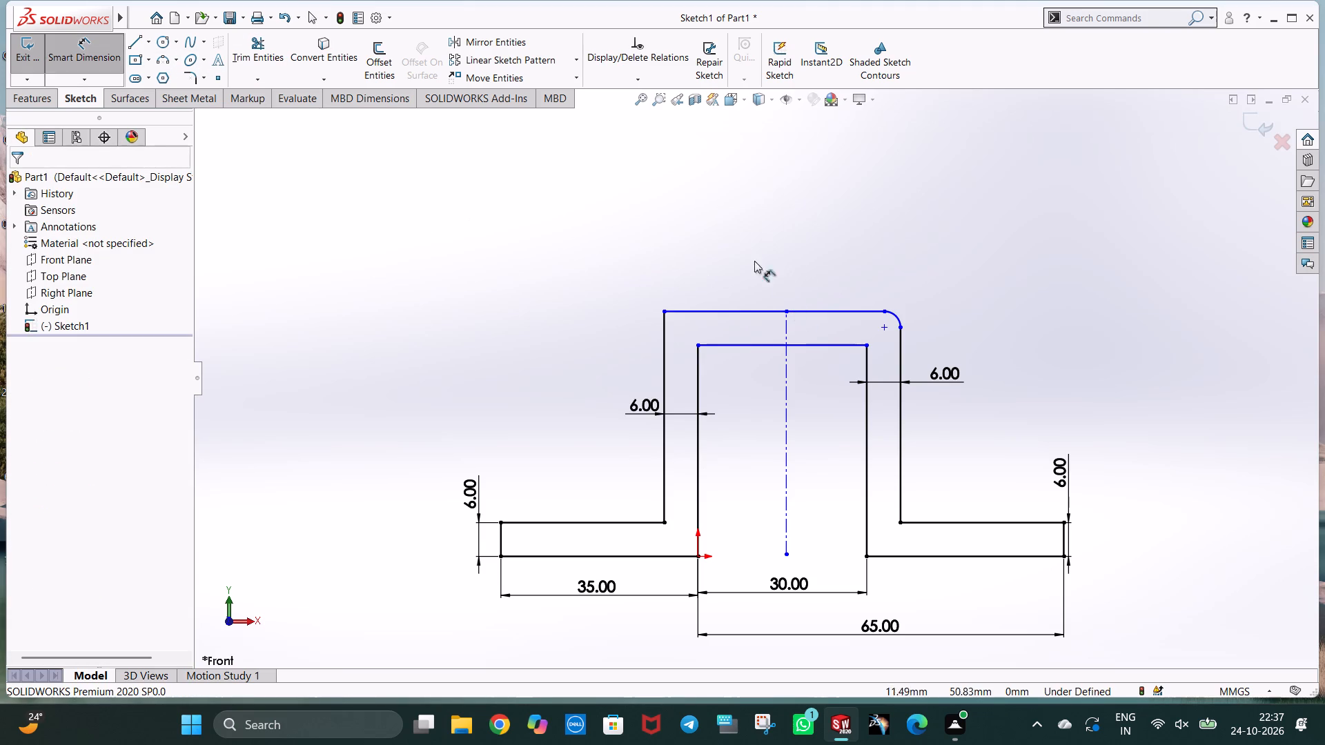
click(894, 312)
click(920, 297)
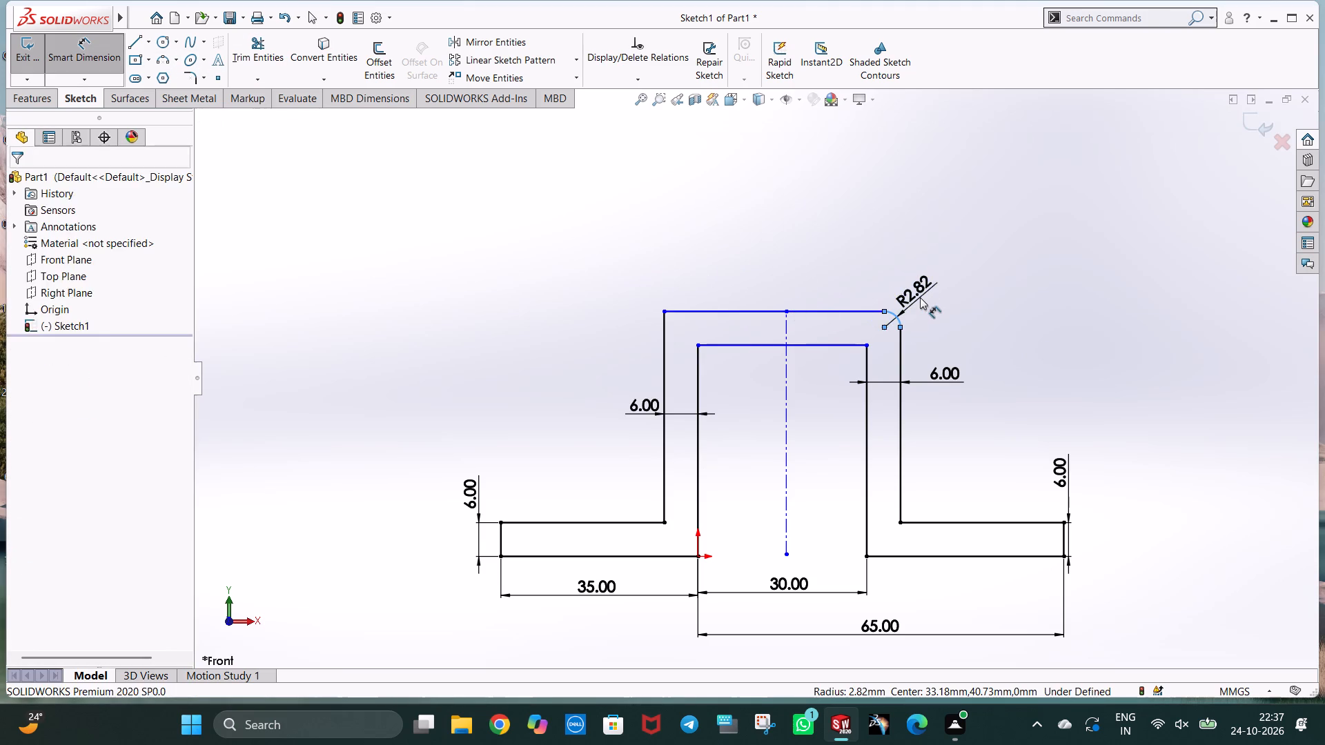
key(3)
key(Return)
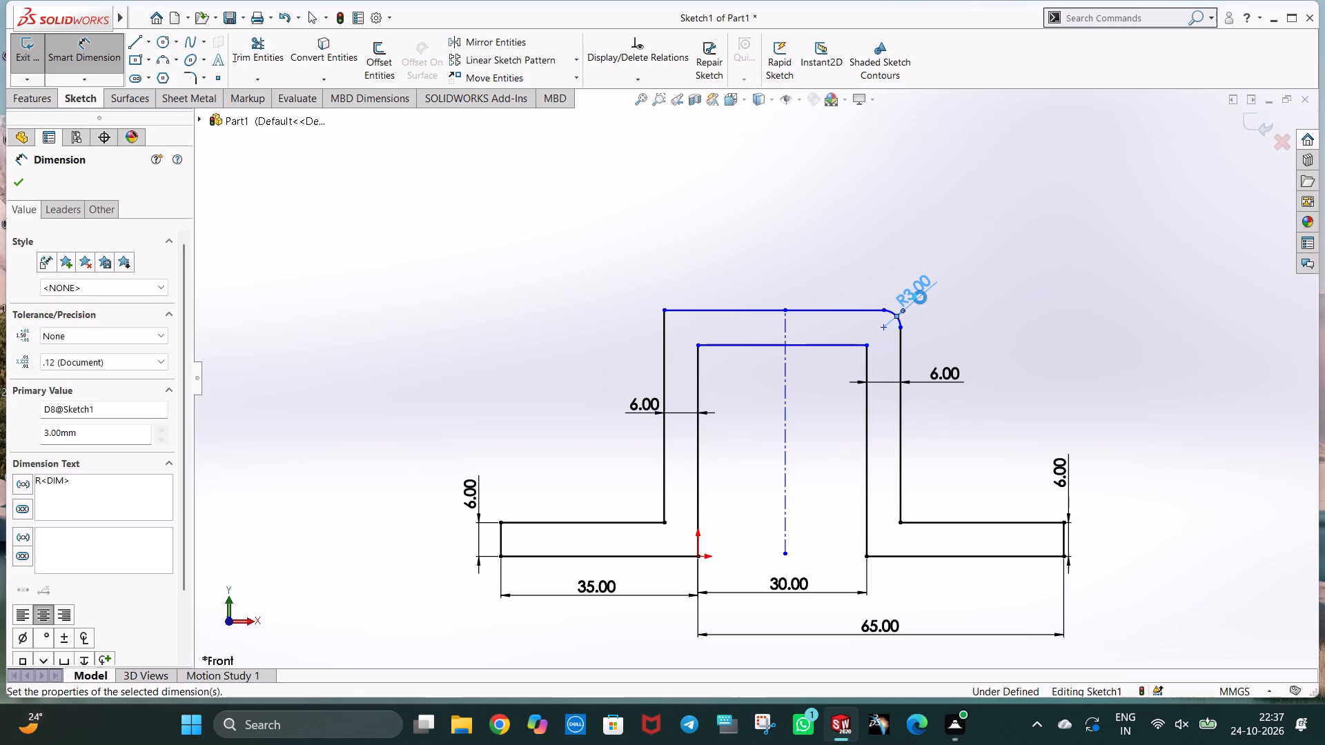
key(Escape)
click(907, 253)
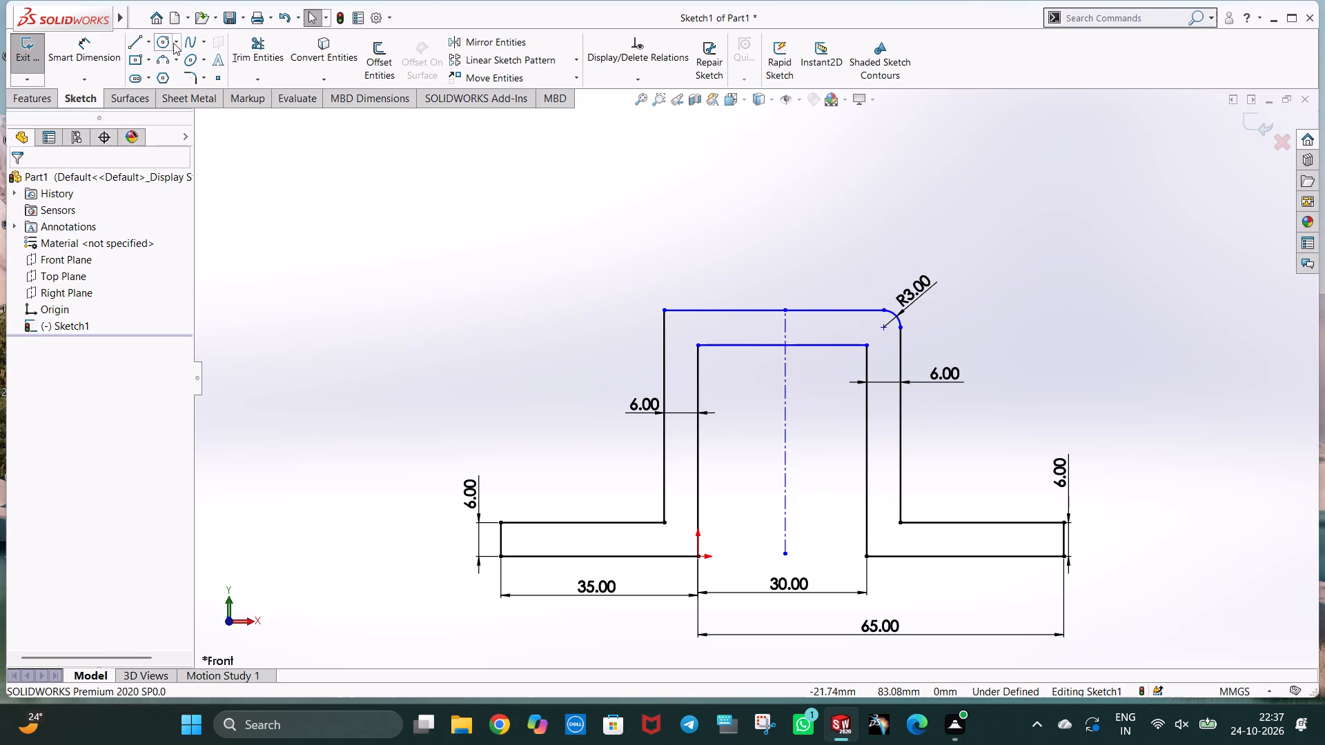
Draw a 3 mm radius circle inside the profile's outer top-left corner.
click(168, 43)
click(685, 329)
click(685, 337)
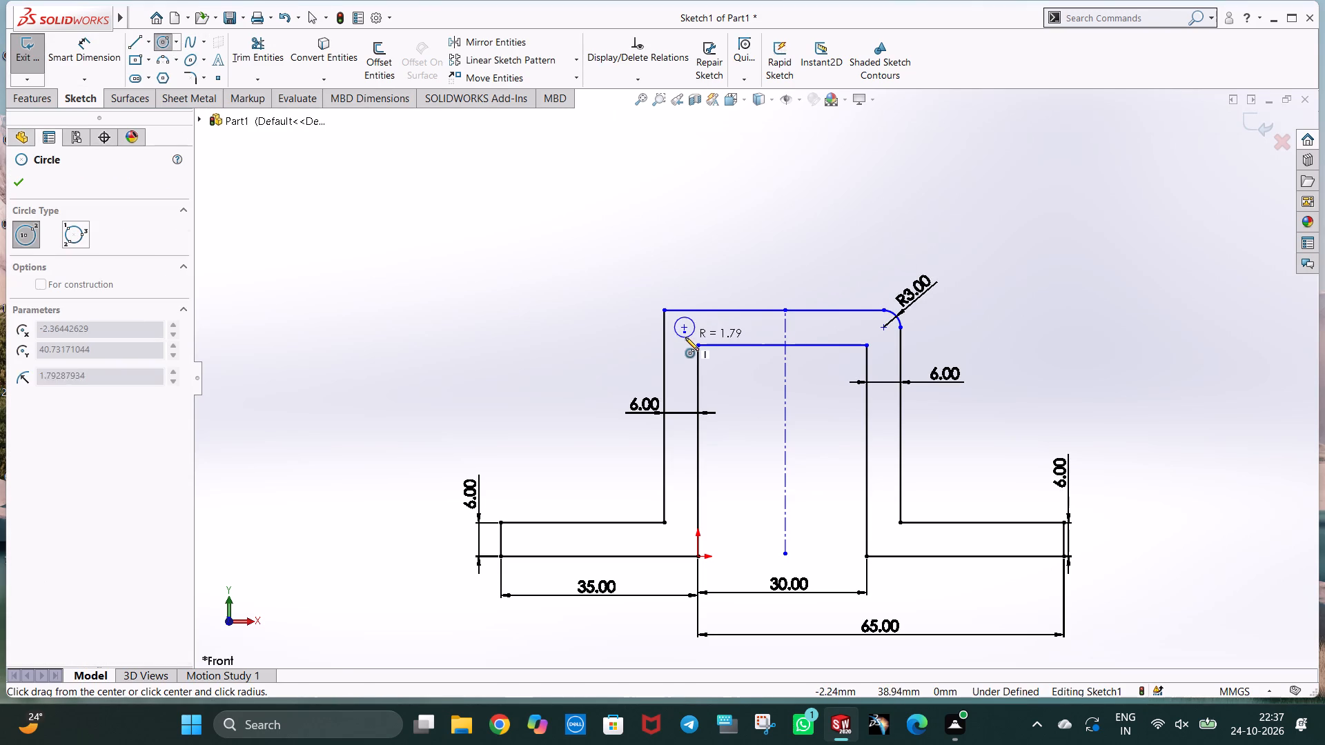
key(3)
key(Return)
key(Escape)
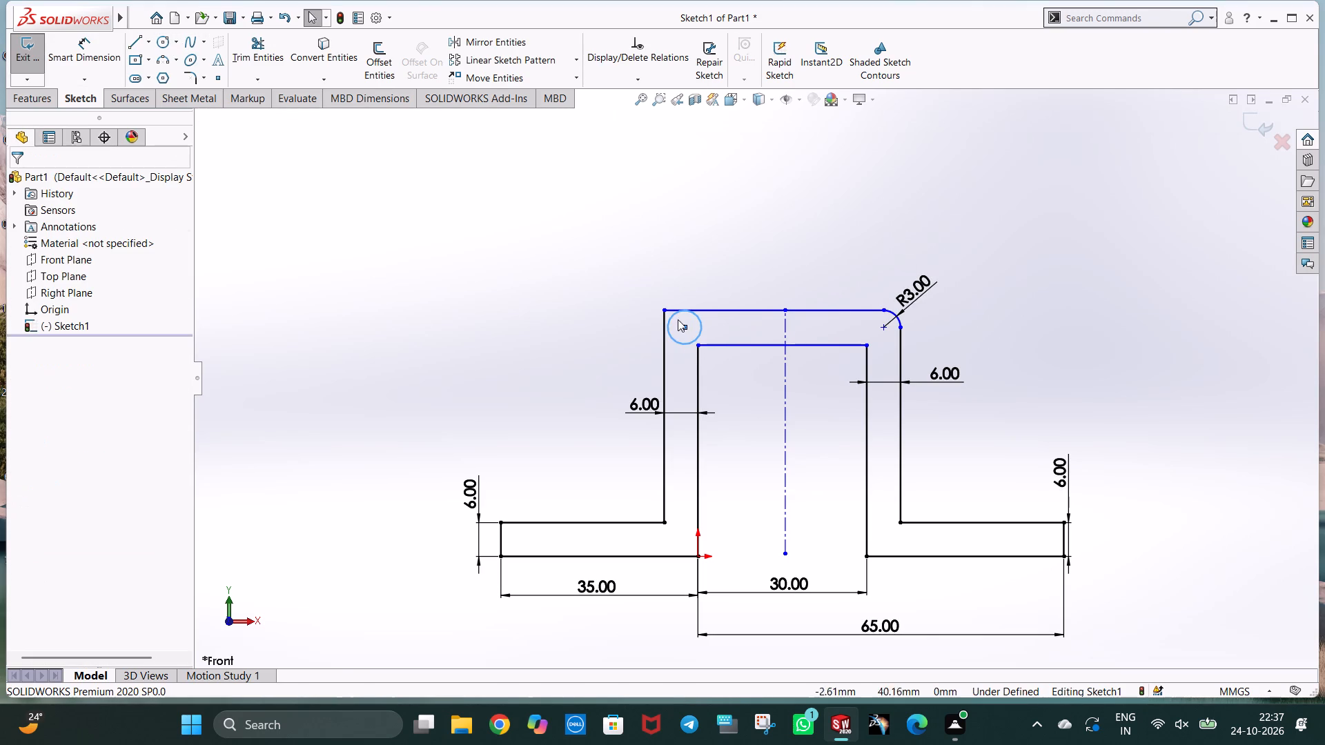
key(Escape)
Make the 3 mm radius circle tangent to the profile's outer left vertical line and the outer top line.
ctrl+click(675, 339)
ctrl+click(665, 350)
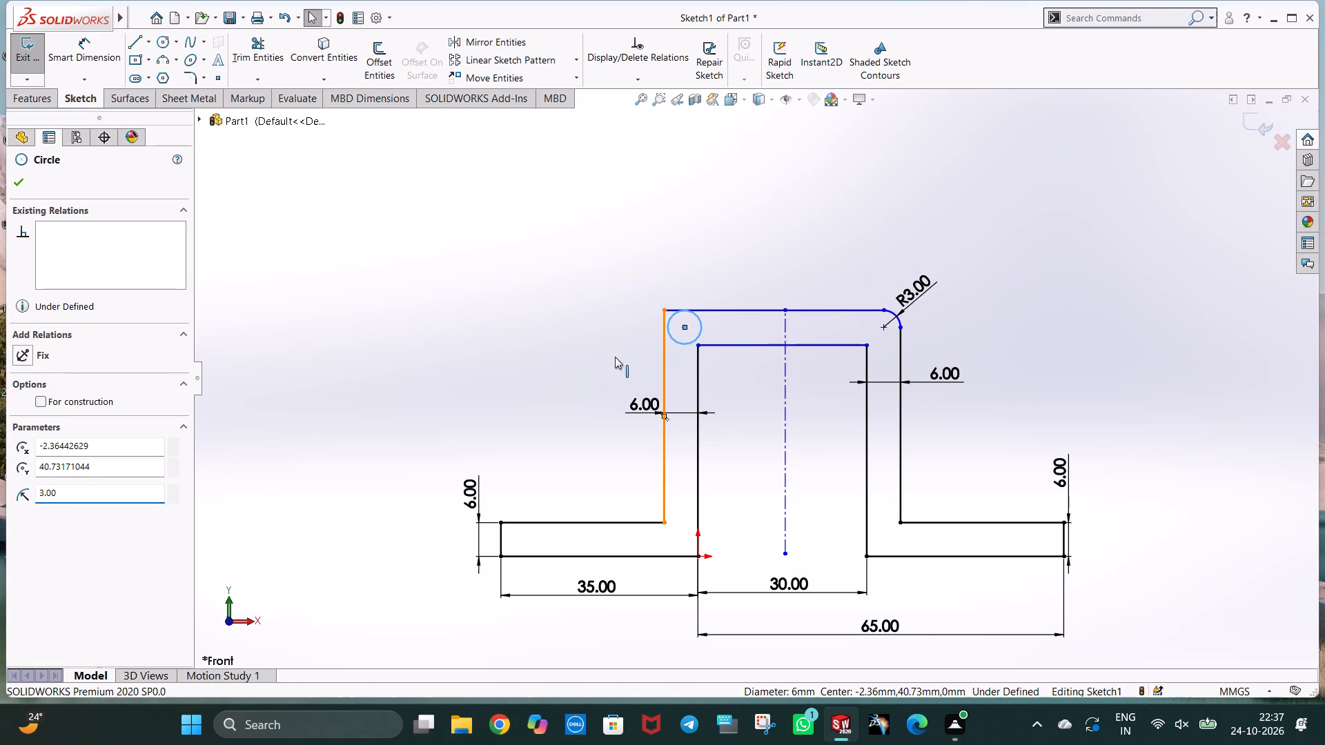
ctrl+click(57, 424)
click(478, 252)
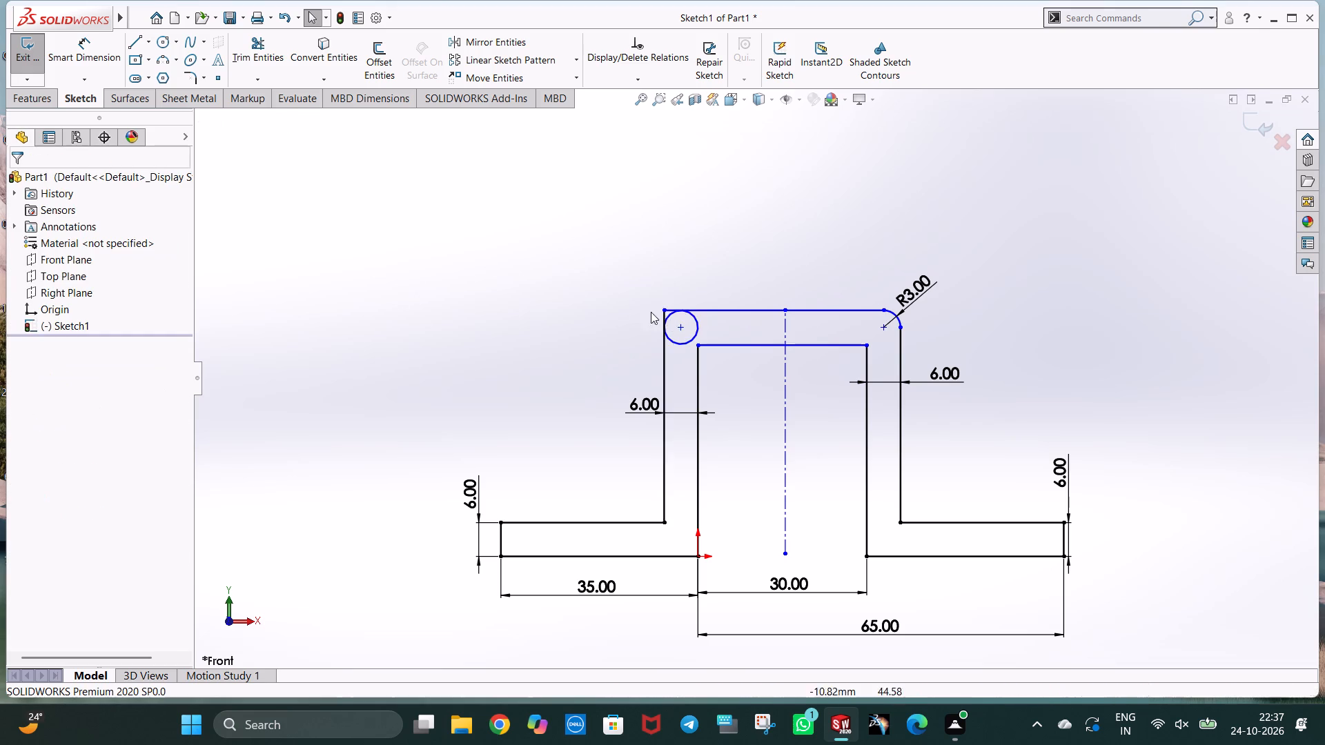
ctrl+click(694, 313)
ctrl+click(695, 324)
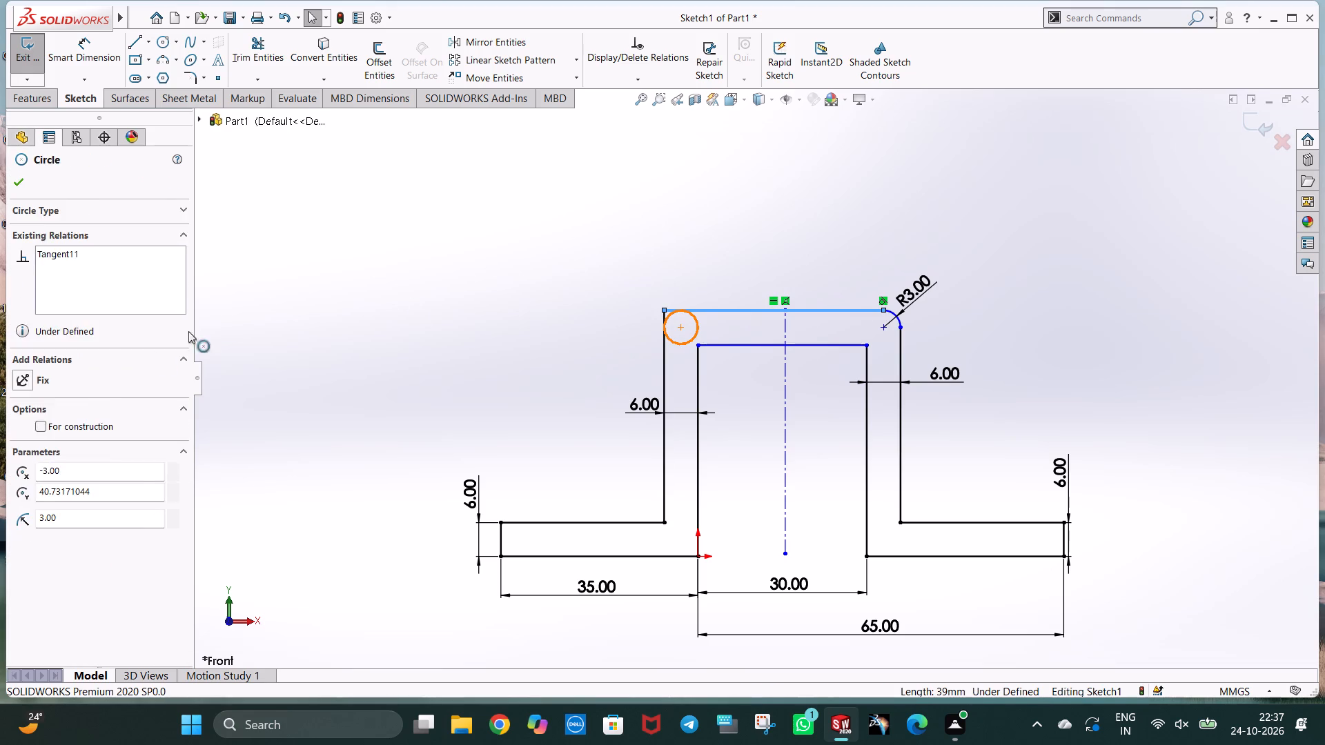
ctrl+click(70, 431)
click(385, 181)
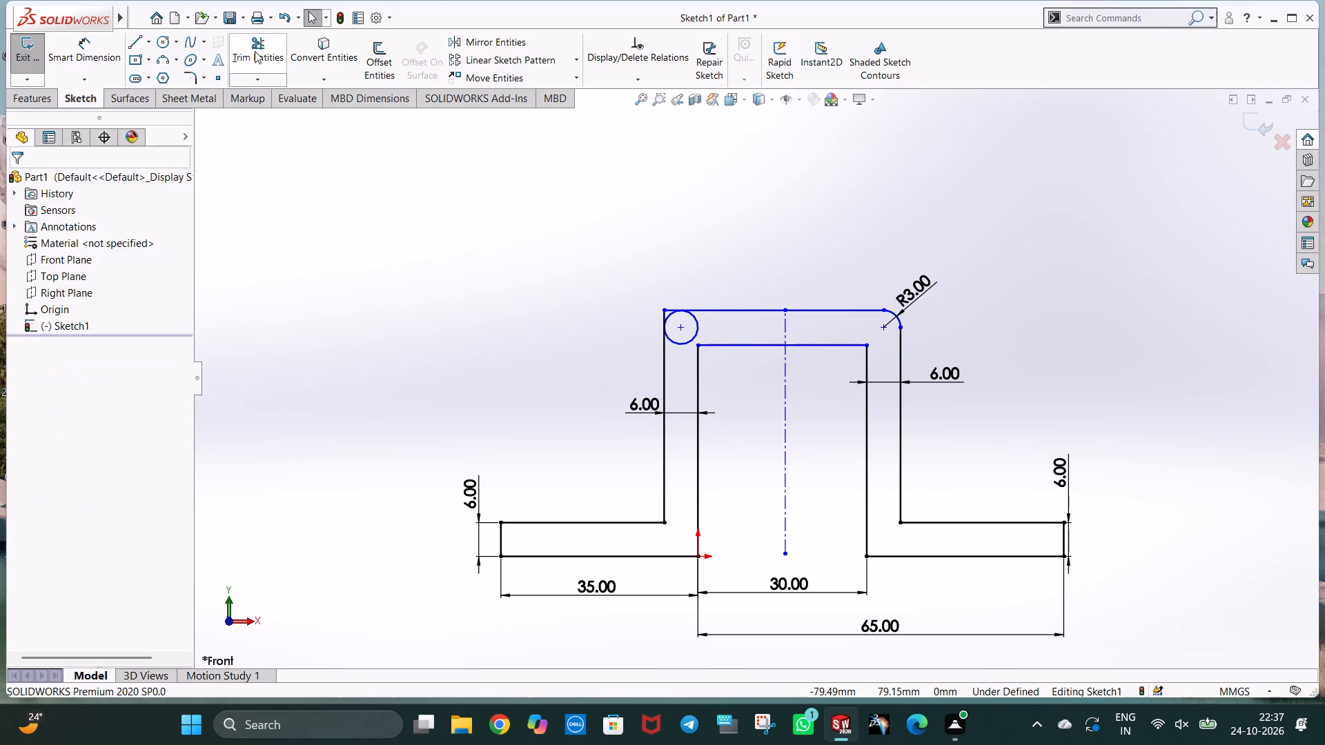
Trim the circle and the overhanging line ends so only a rounded outer top-left corner arc remains.
click(255, 51)
drag(667, 293, 671, 306)
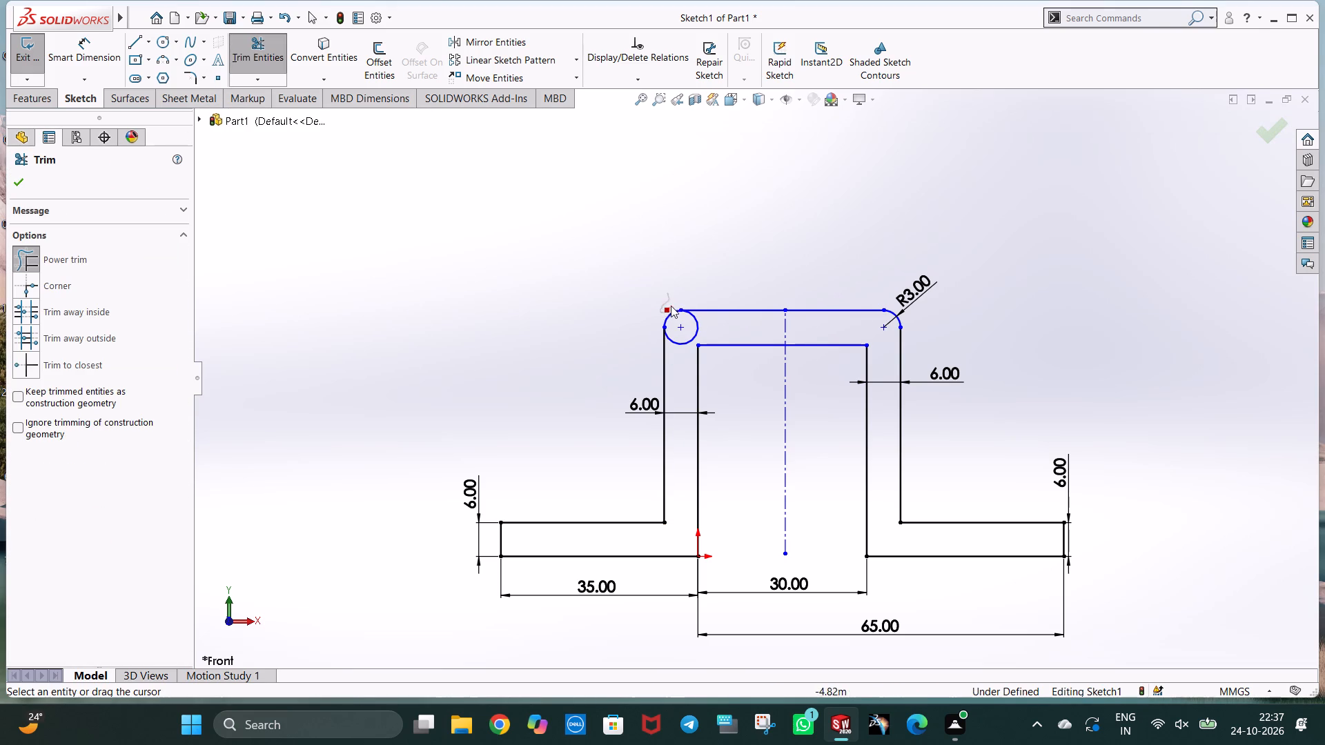
drag(671, 306, 674, 303)
drag(689, 356, 690, 334)
click(739, 237)
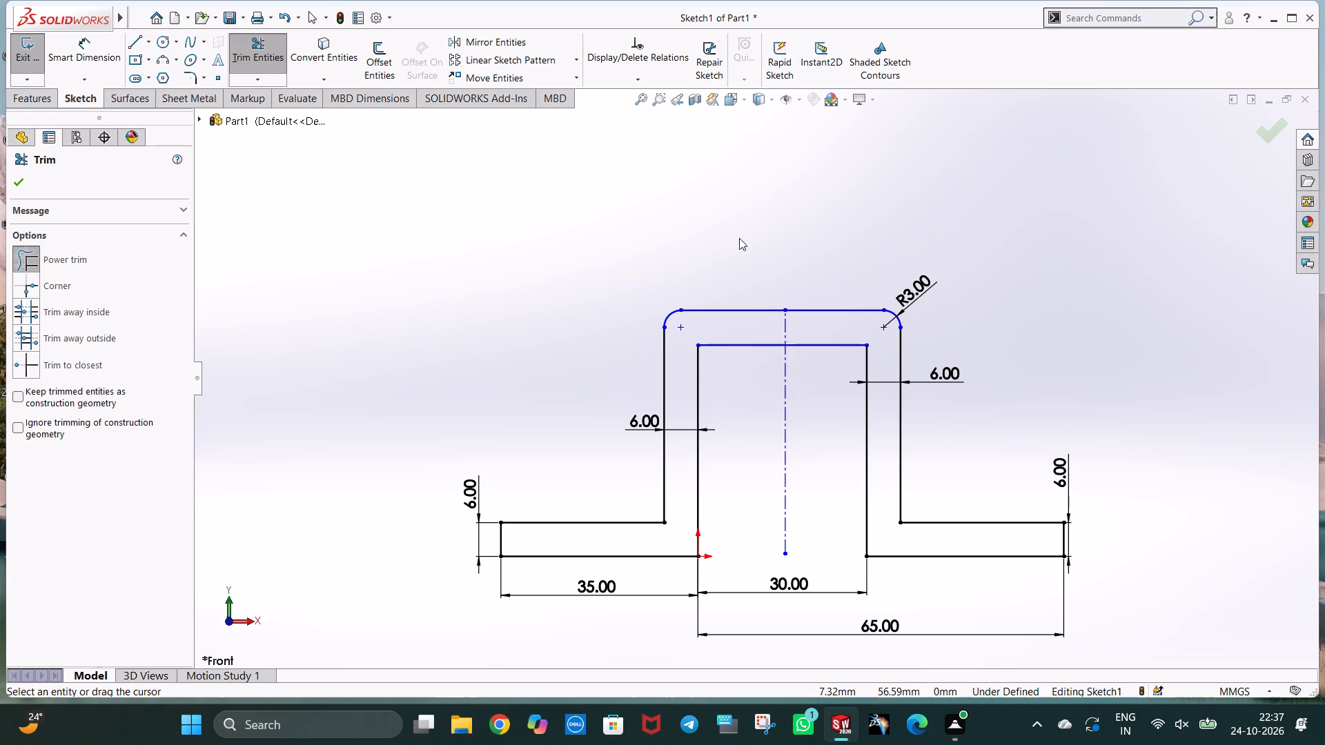
key(Escape)
Move the left wall's 6 mm thickness dimension higher along the wall.
drag(651, 428, 642, 375)
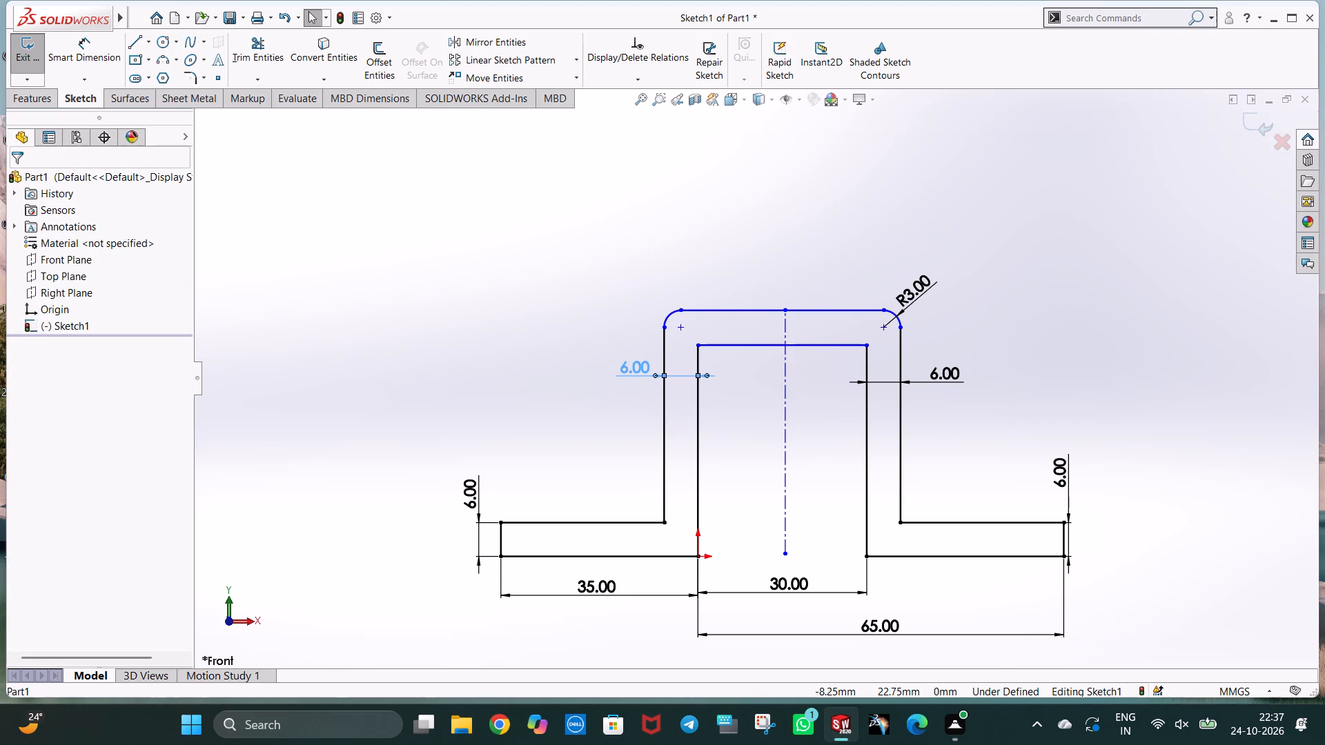
click(675, 271)
Dimension the radius of the outer top-left corner arc to 3 mm.
click(75, 64)
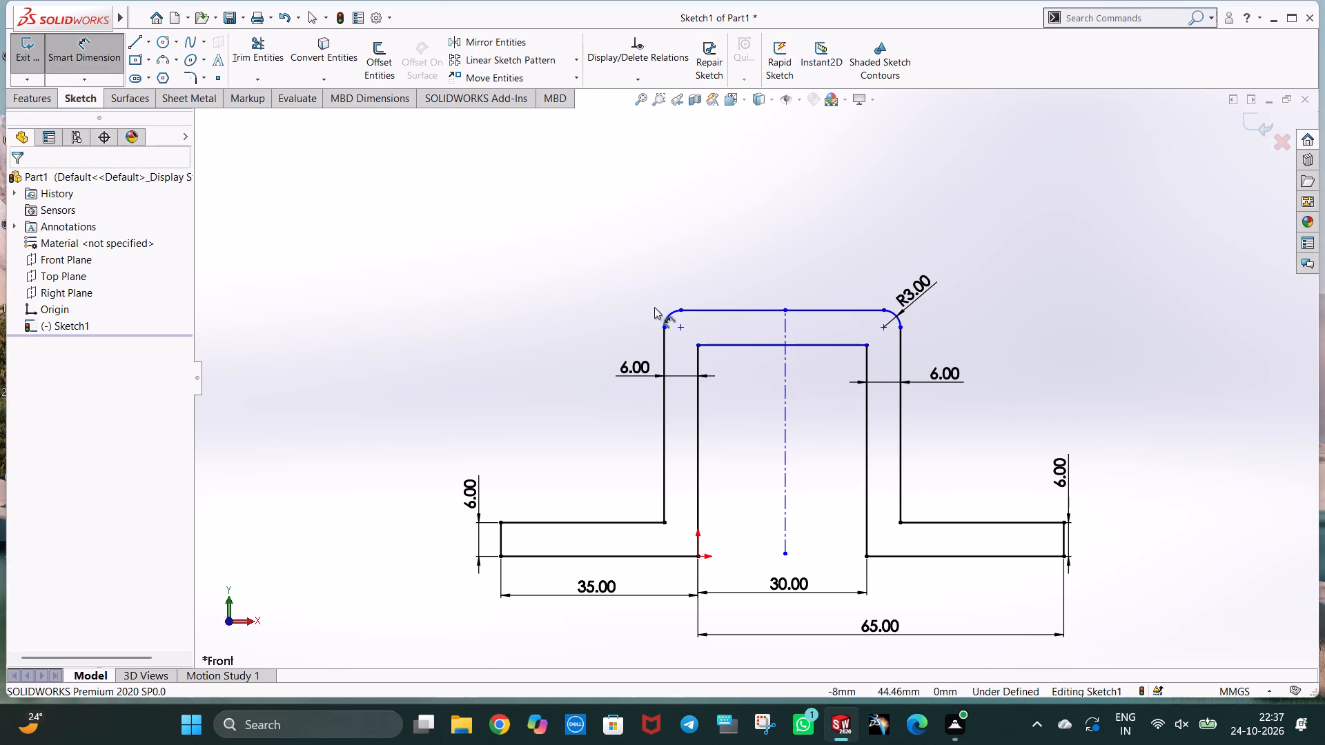
click(665, 316)
click(653, 292)
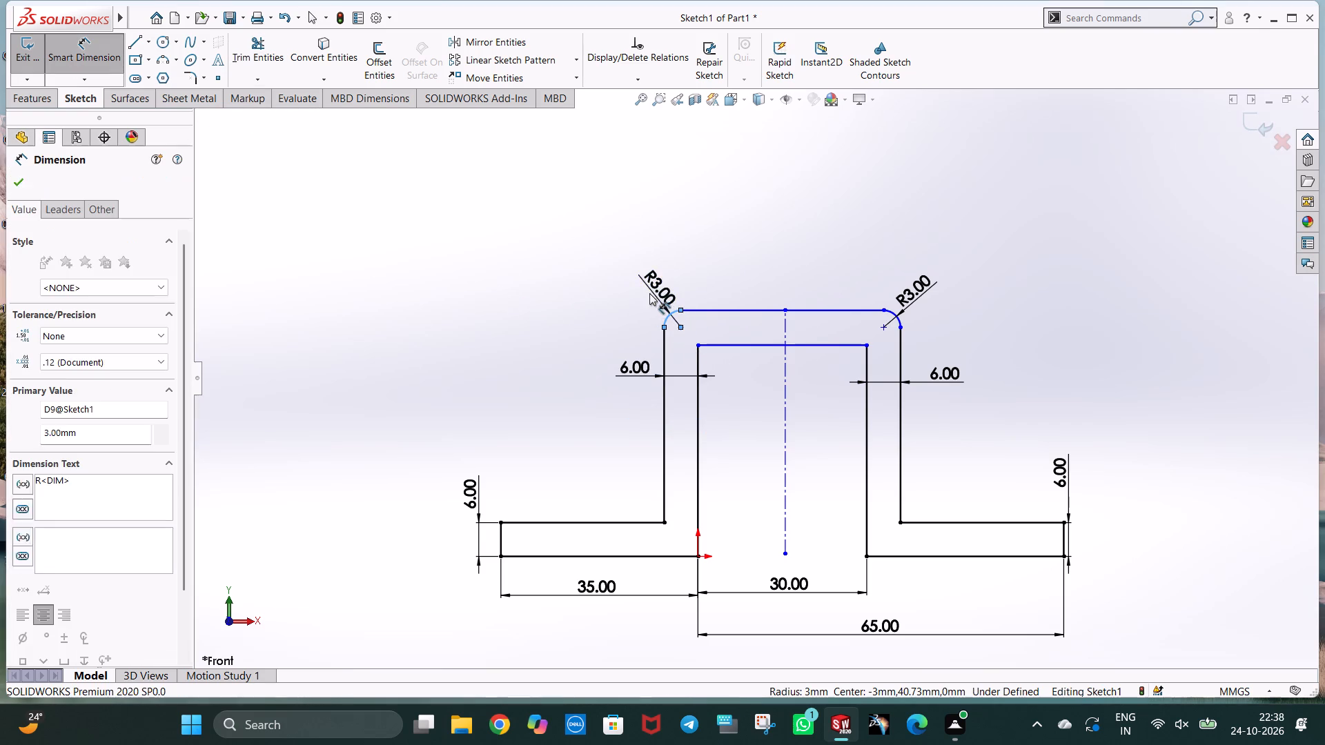
click(596, 277)
click(550, 206)
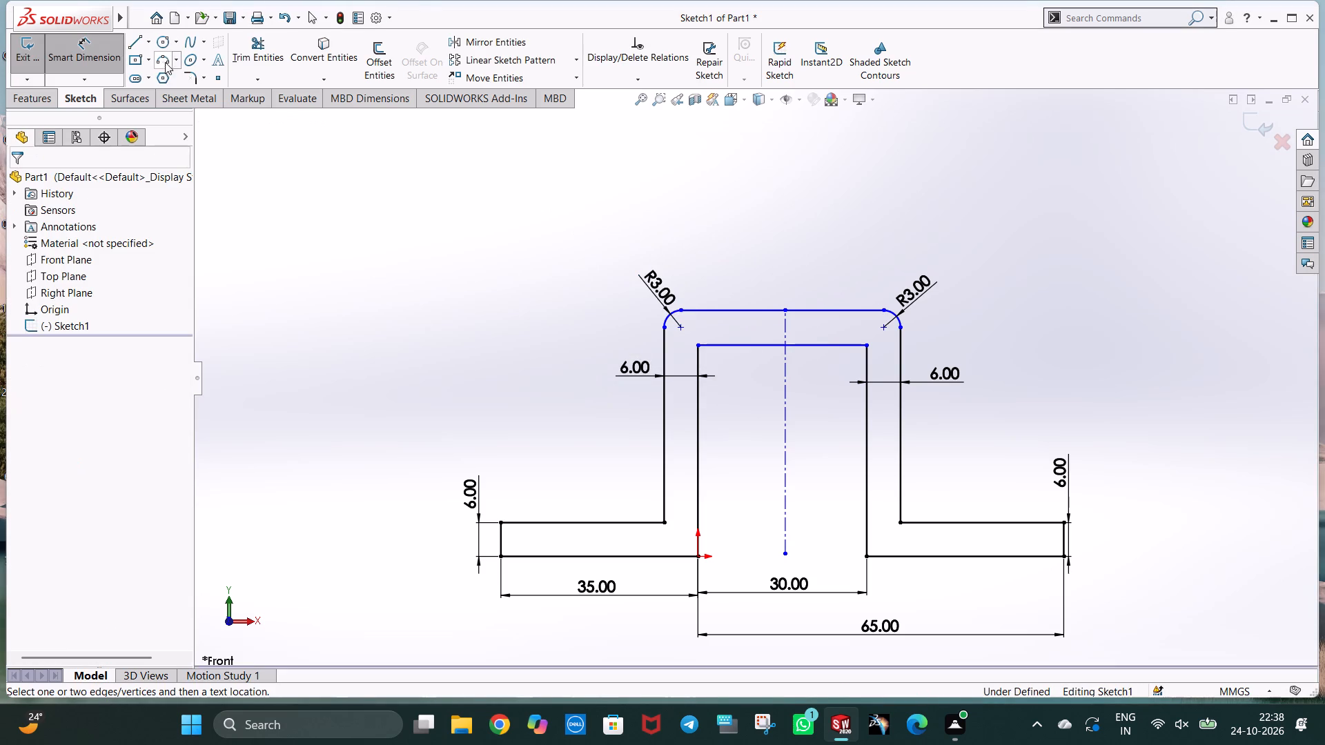
key(Escape)
key(Escape)
click(307, 255)
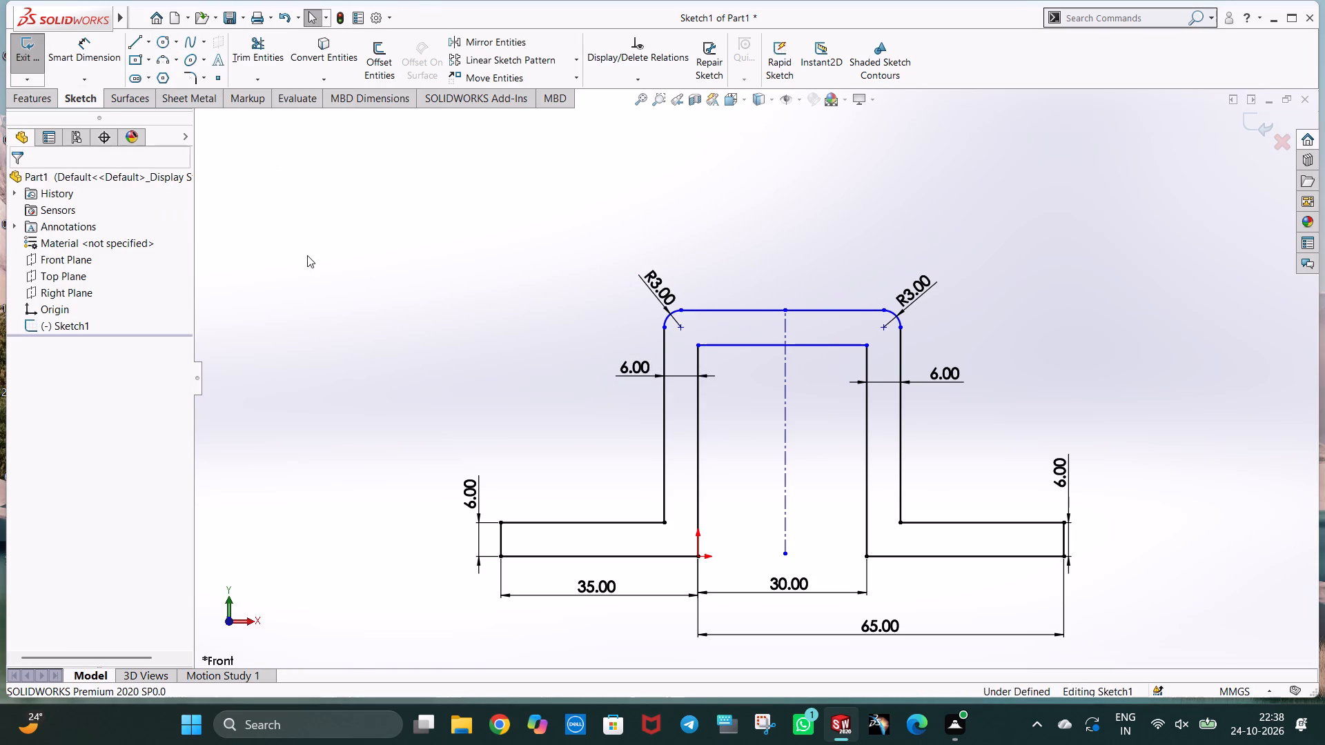
key(Escape)
Draw a 3 mm radius circle inside the profile's inner top-right corner.
click(164, 46)
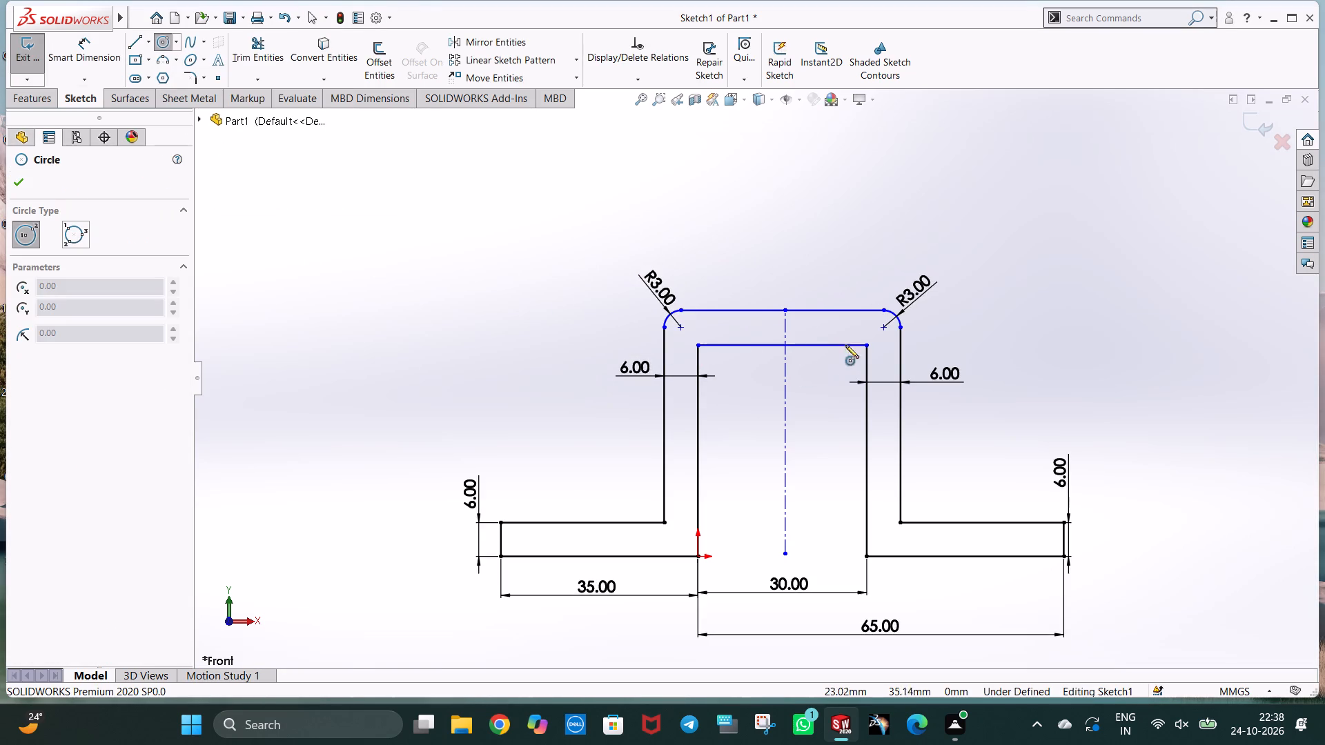
click(850, 359)
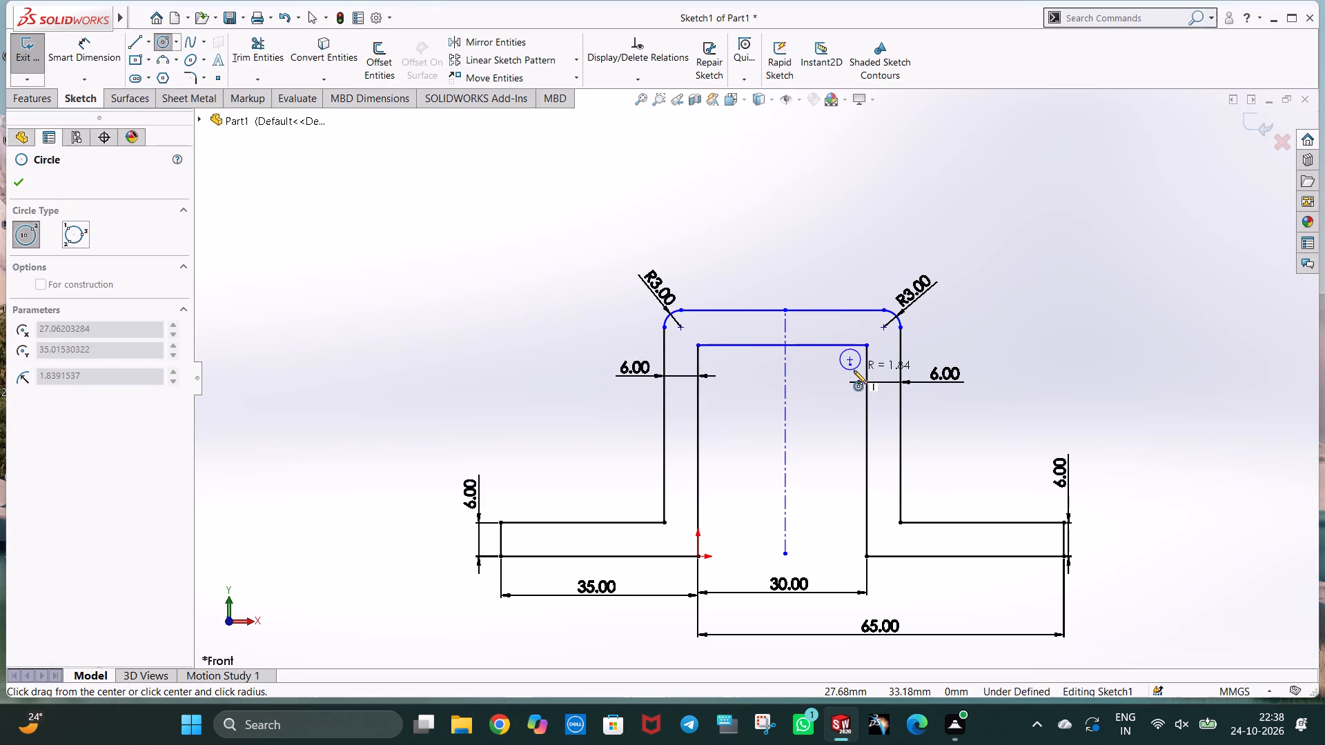
click(854, 370)
text(3\)
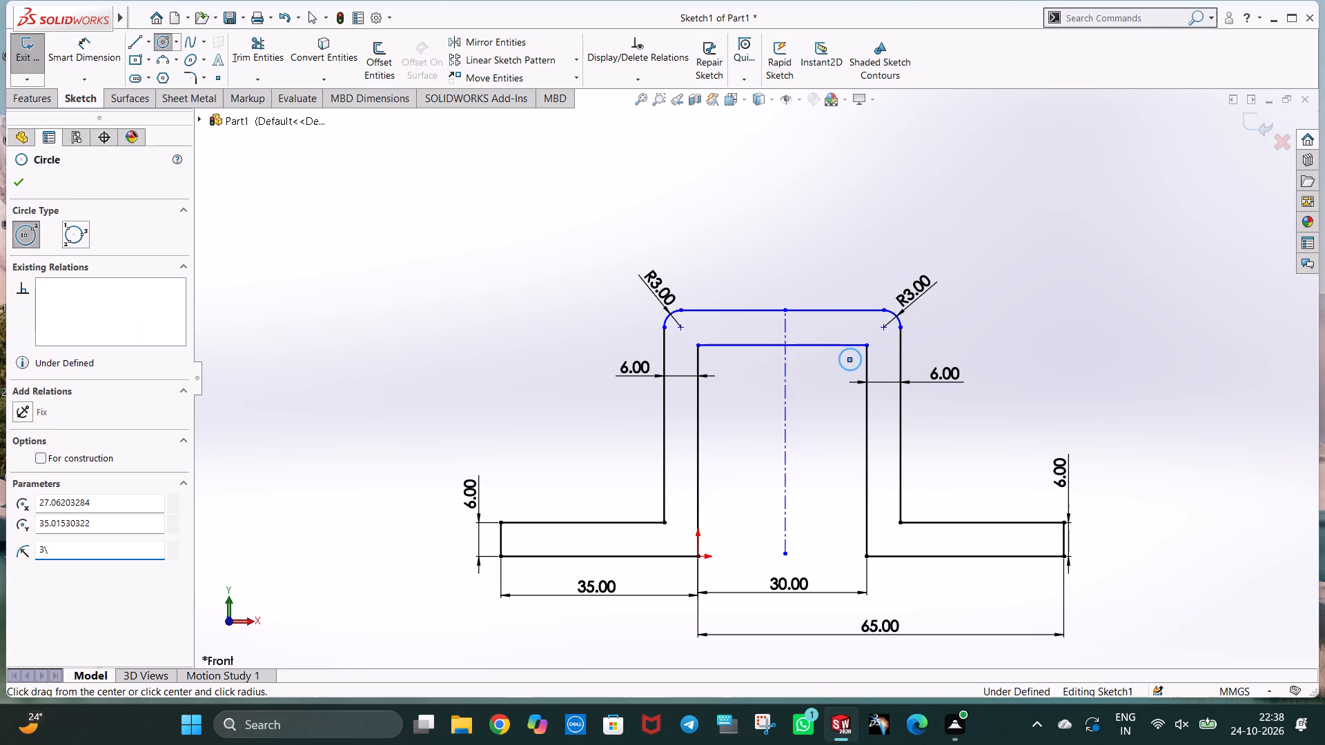
key(BackSpace)
key(Return)
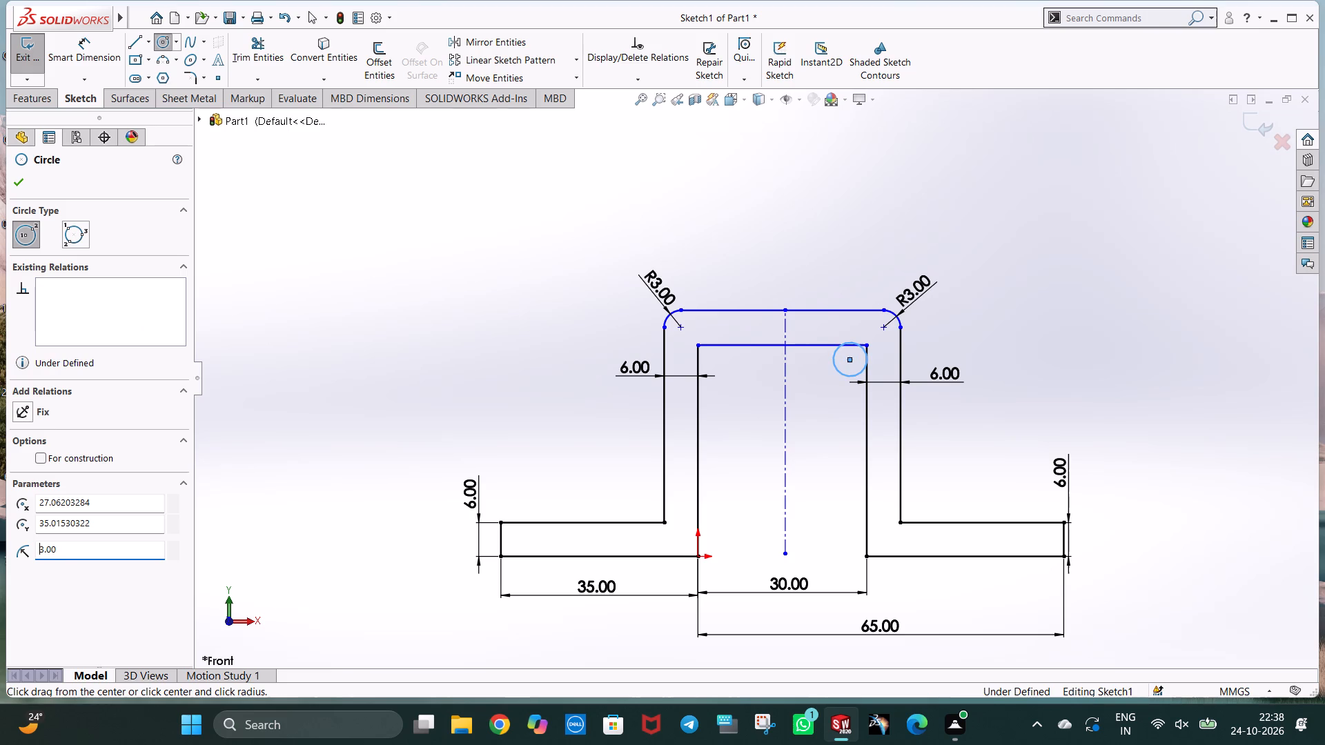
key(Escape)
key(Escape)
Make the new circle tangent to the inner top line and the inner right vertical line.
ctrl+click(821, 344)
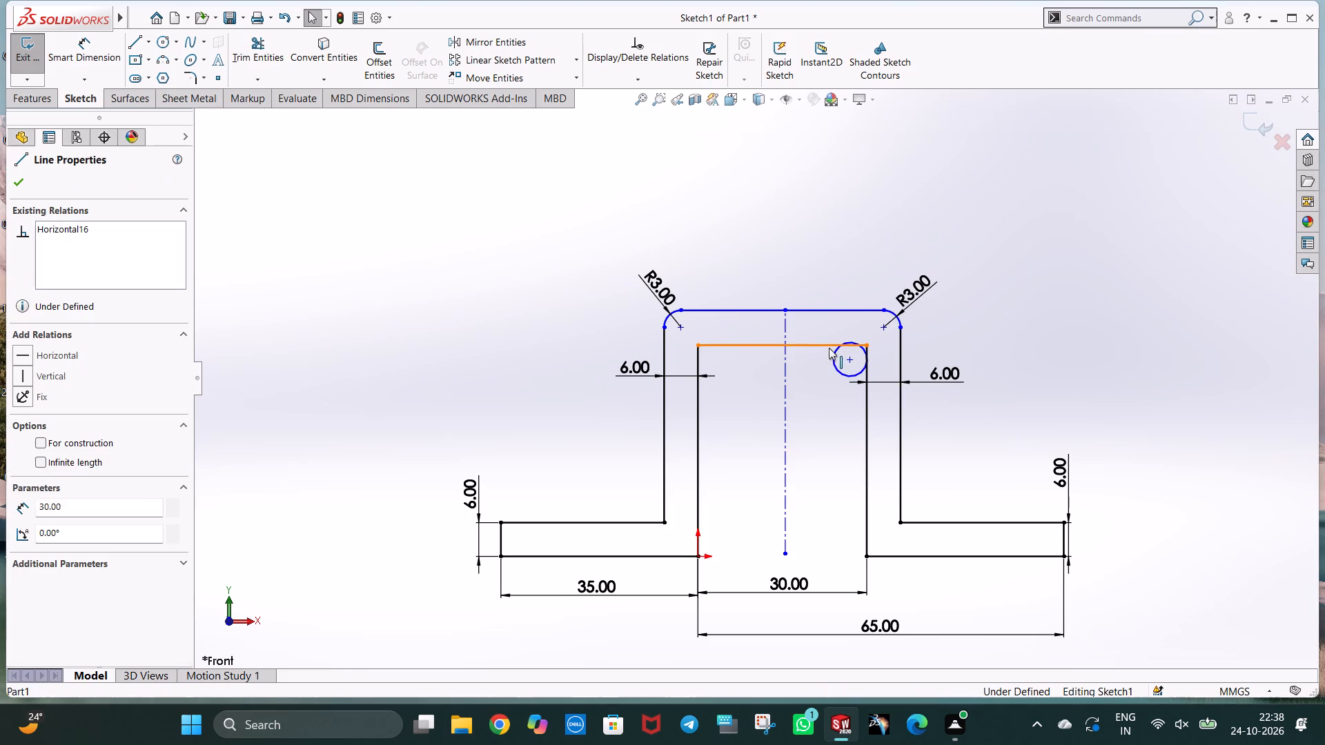
ctrl+click(831, 358)
ctrl+click(59, 424)
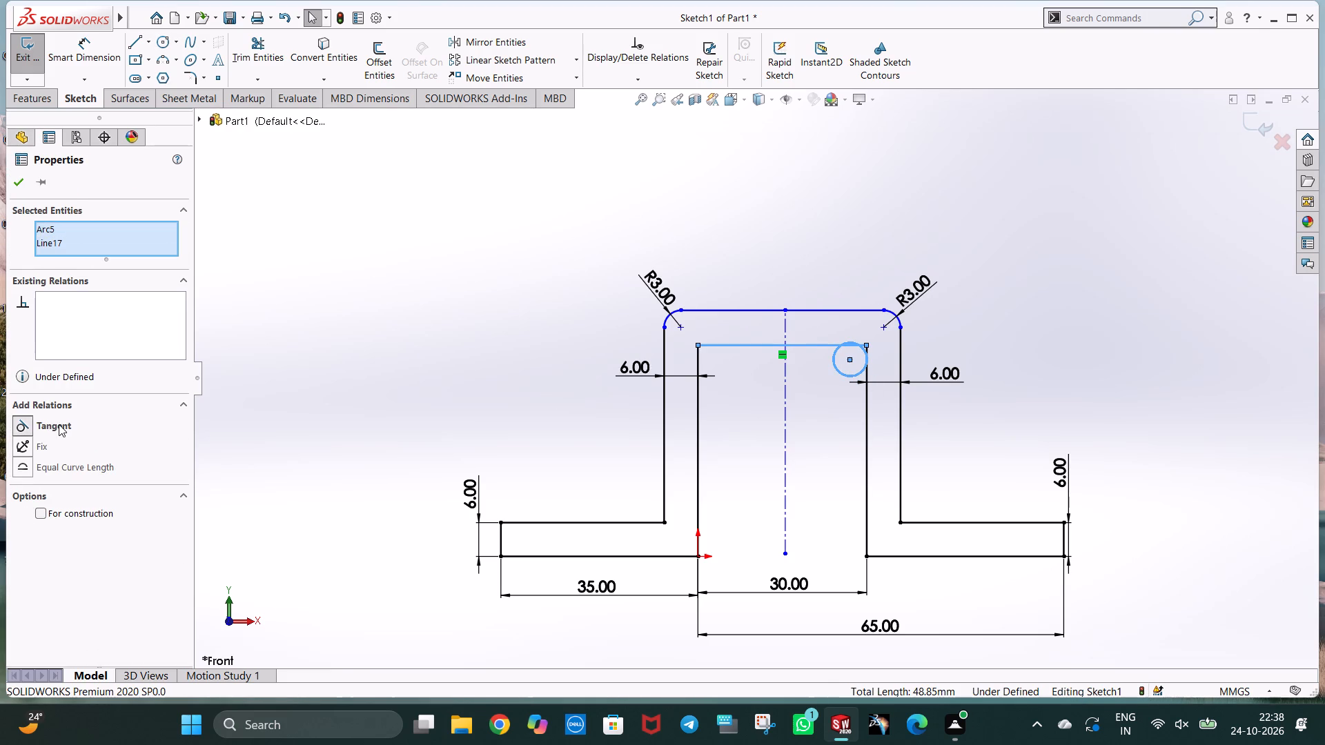
click(797, 229)
ctrl+click(867, 426)
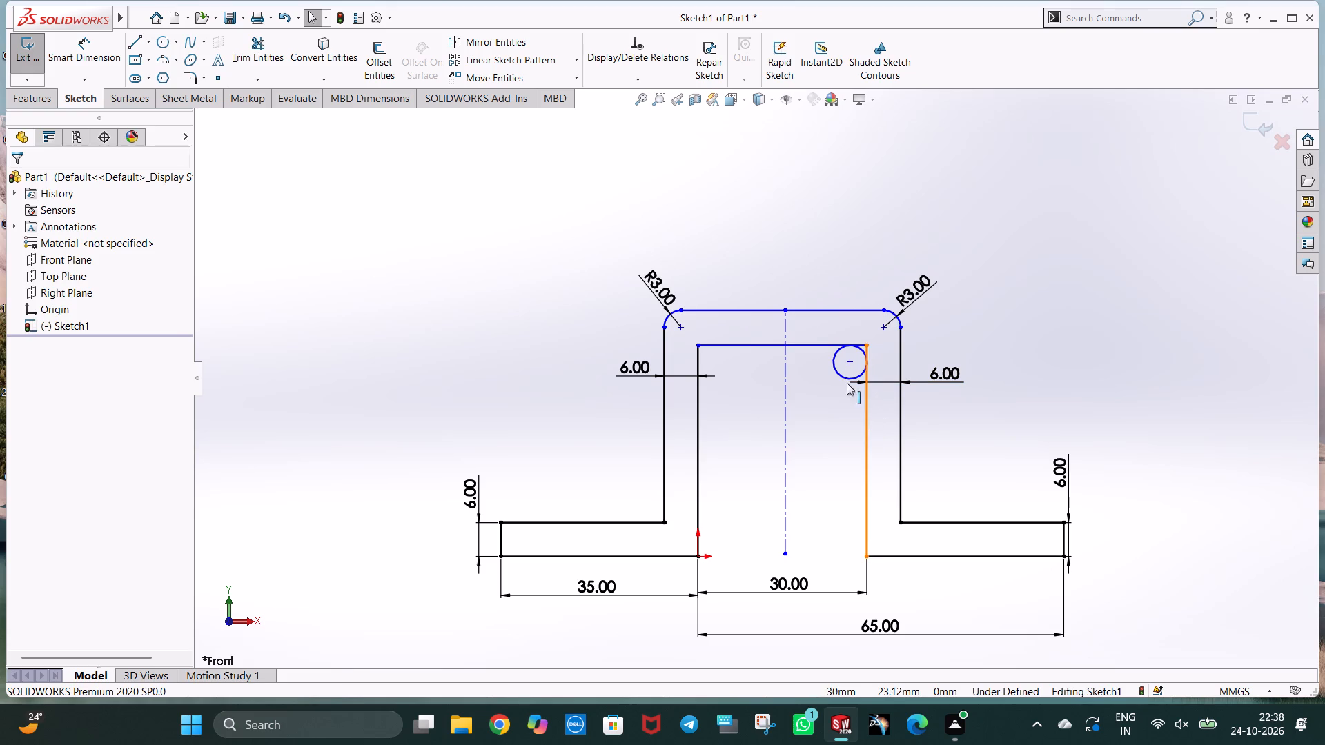
ctrl+click(841, 375)
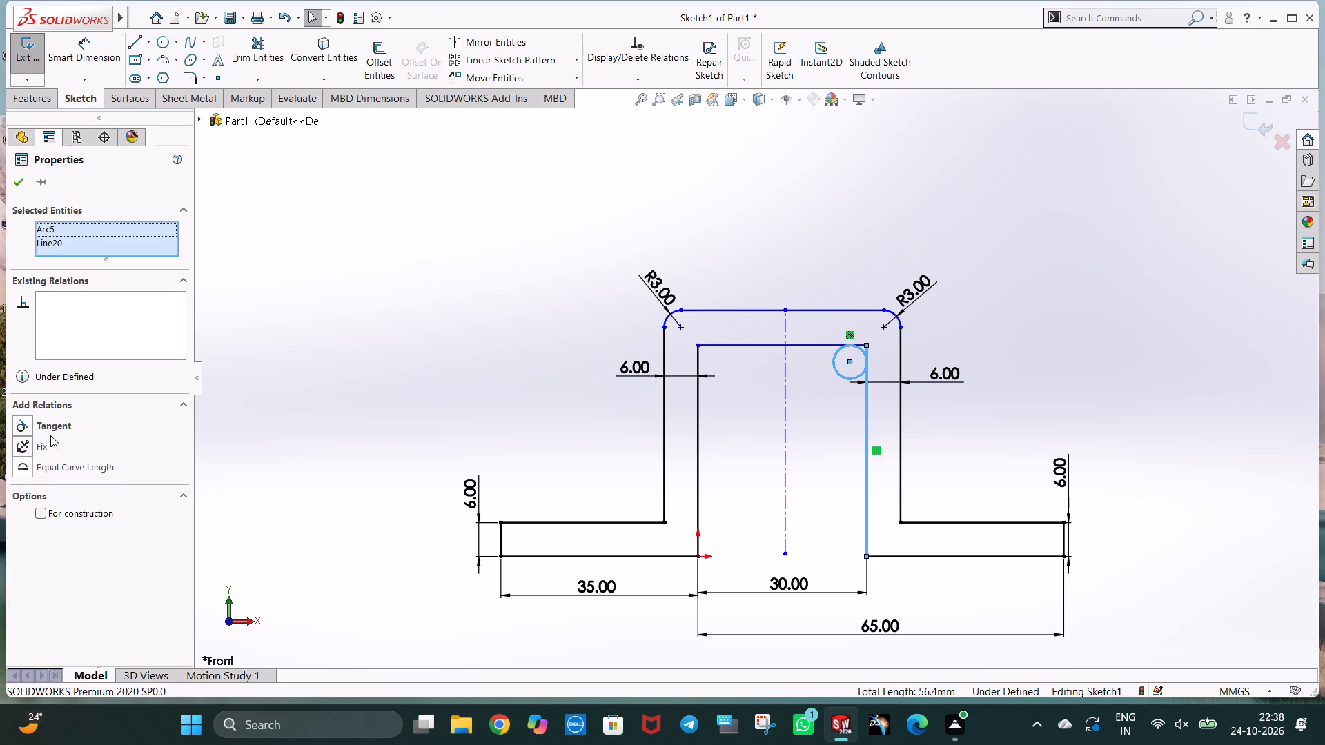
ctrl+click(52, 430)
click(708, 265)
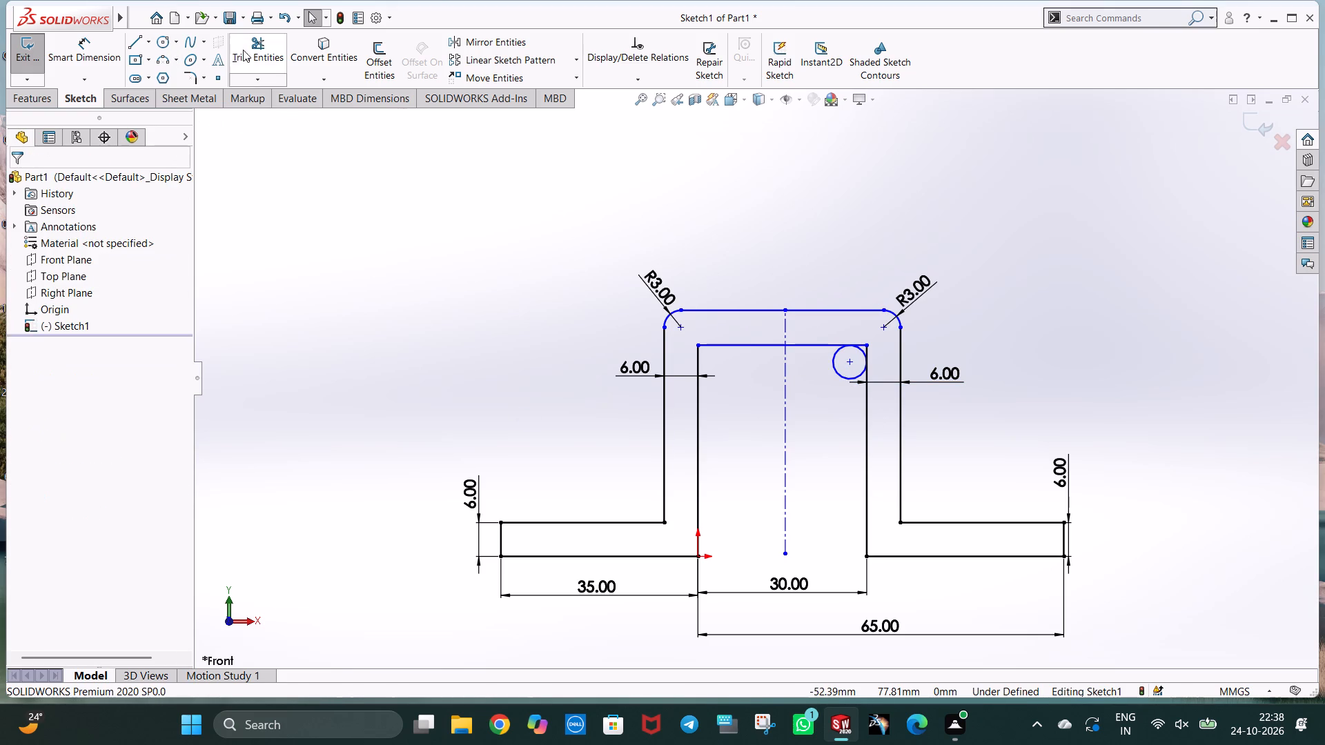
Trim the circle and the overhanging line ends so only a rounded inner top-right corner arc remains.
click(246, 50)
drag(818, 388, 839, 369)
drag(856, 331, 860, 333)
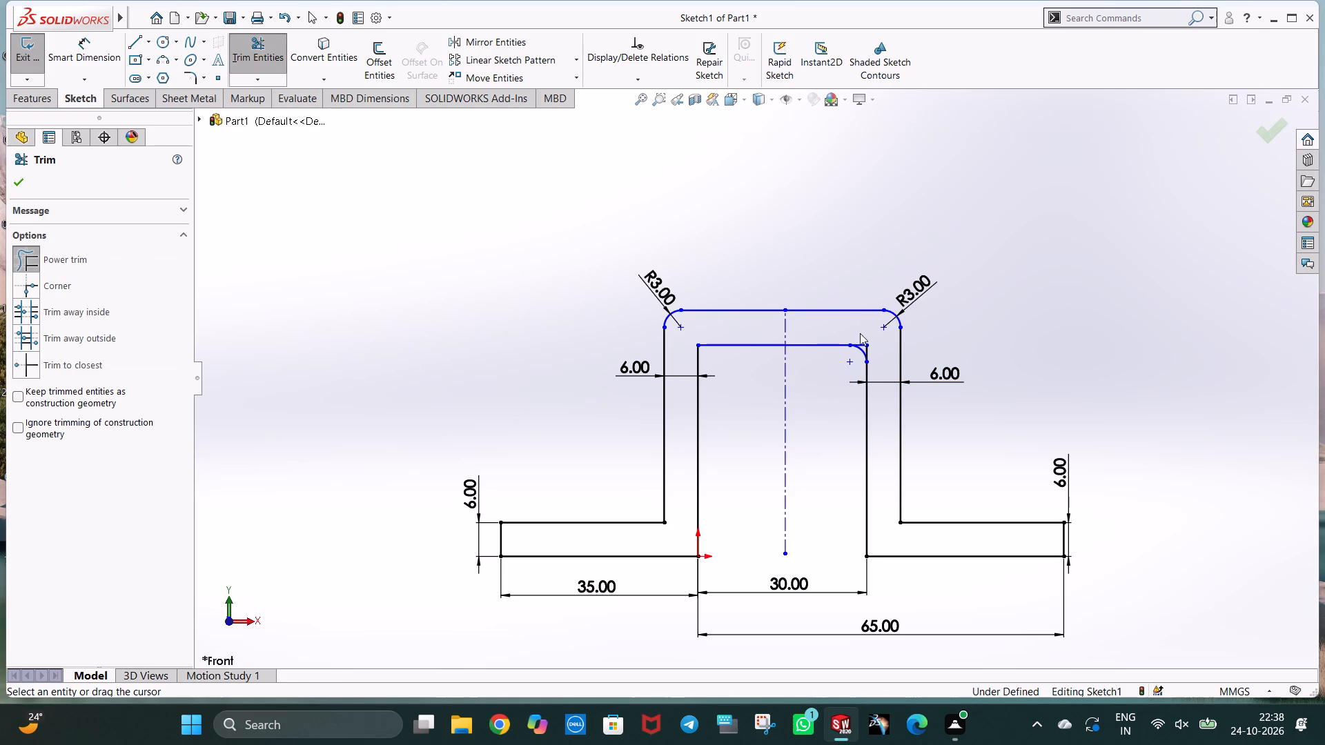
drag(860, 333, 850, 335)
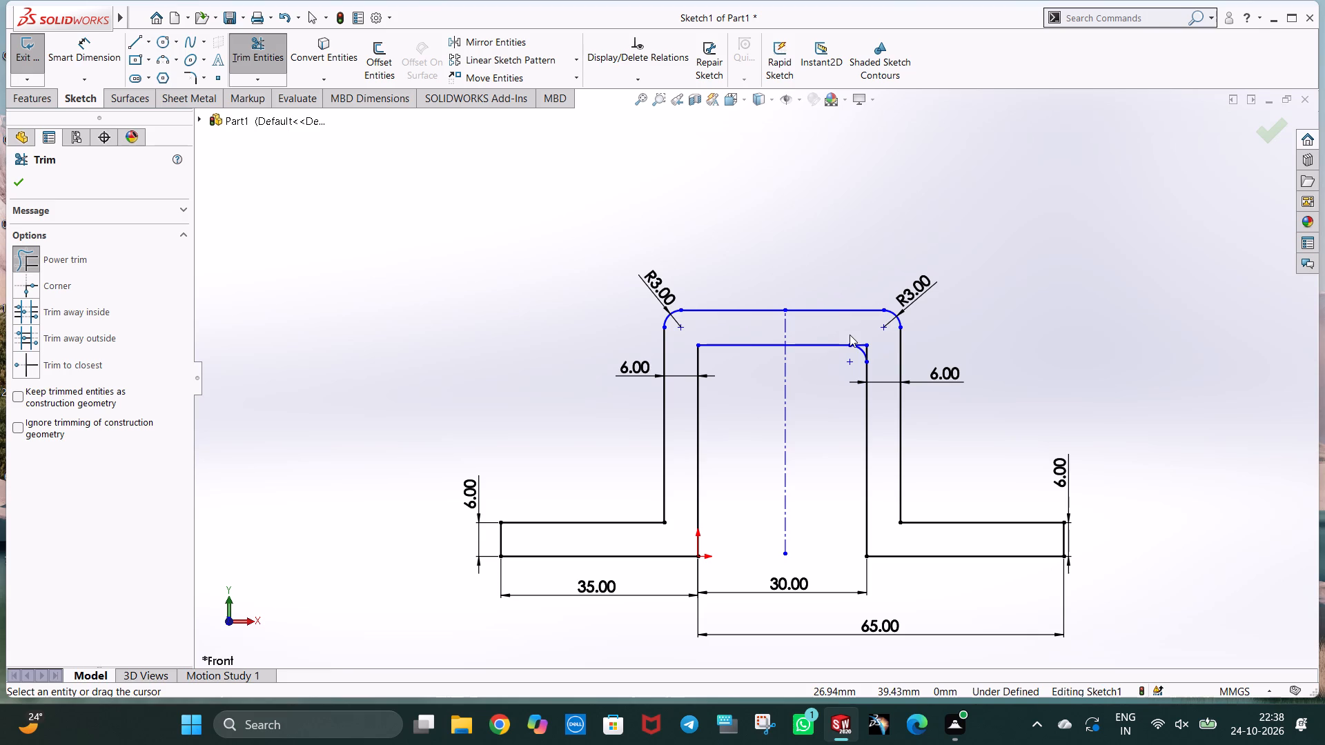
drag(850, 335, 876, 358)
click(966, 297)
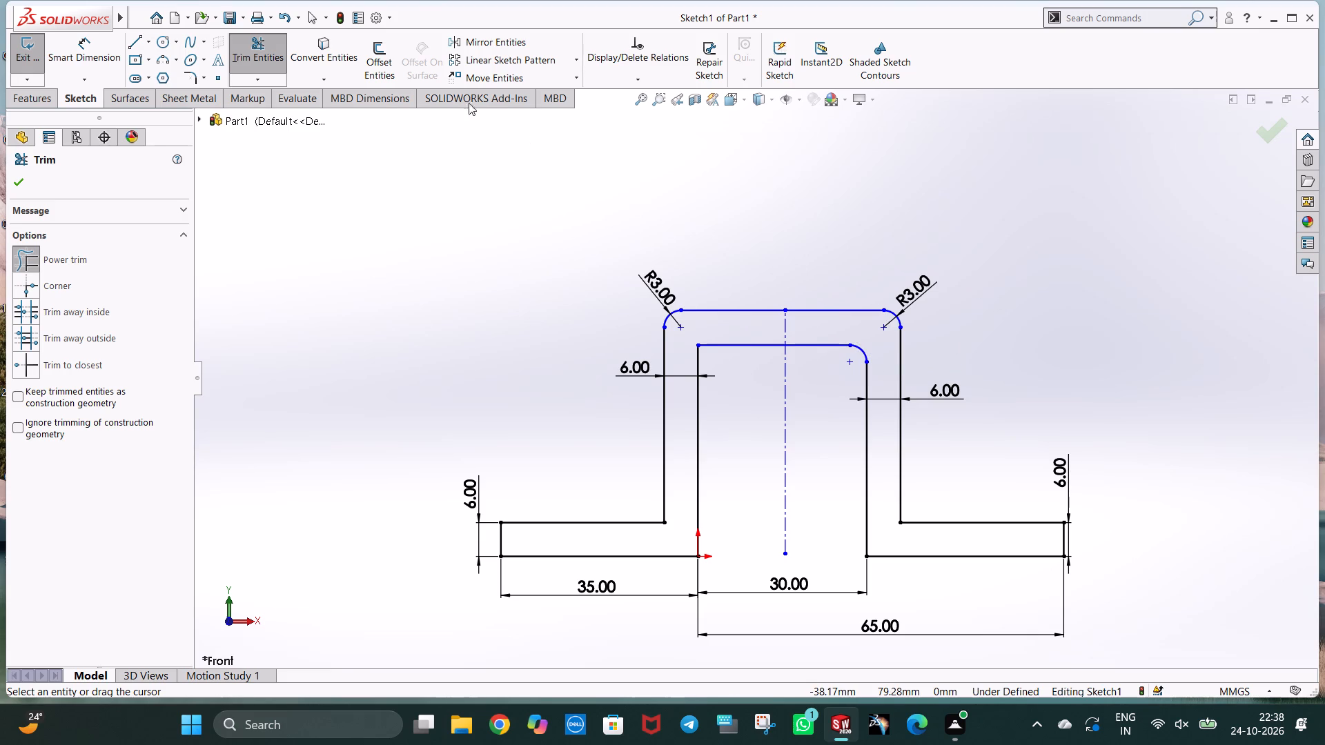
click(273, 50)
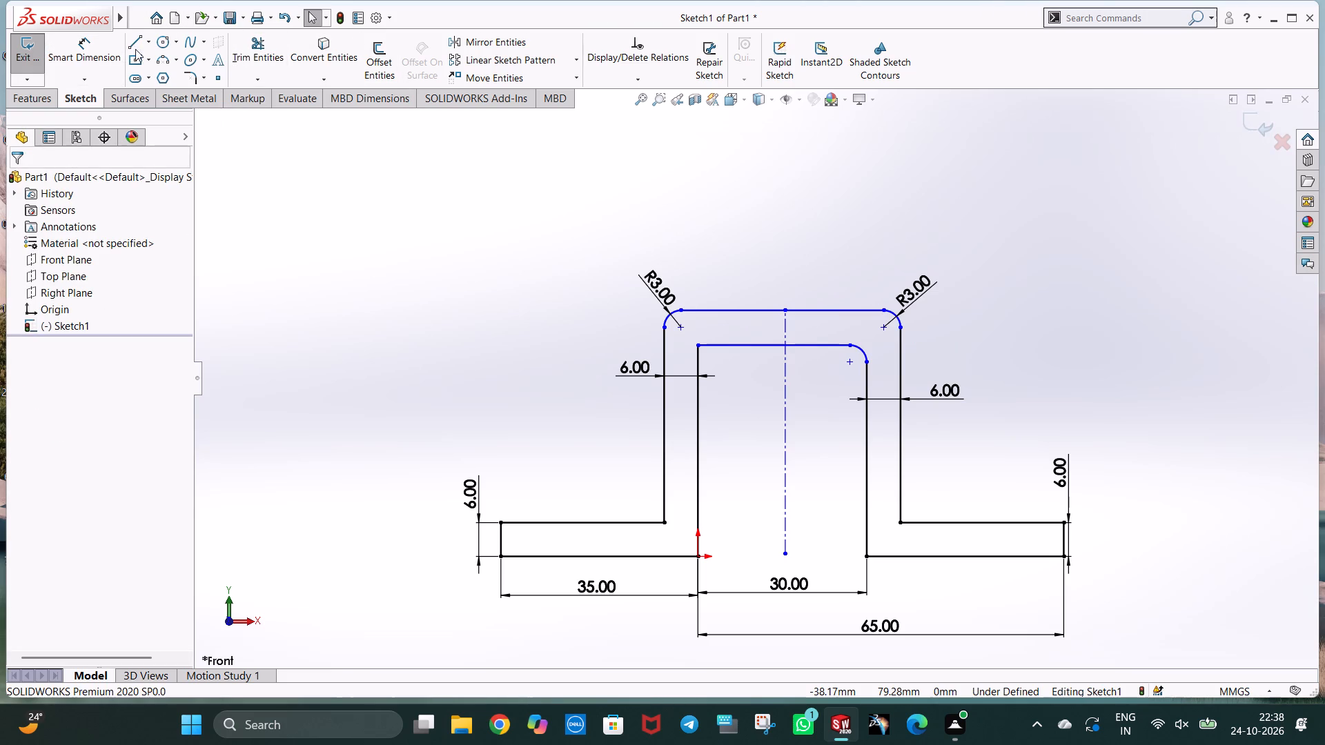
Draw a 3 mm radius circle inside the profile's inner top-left corner.
click(157, 43)
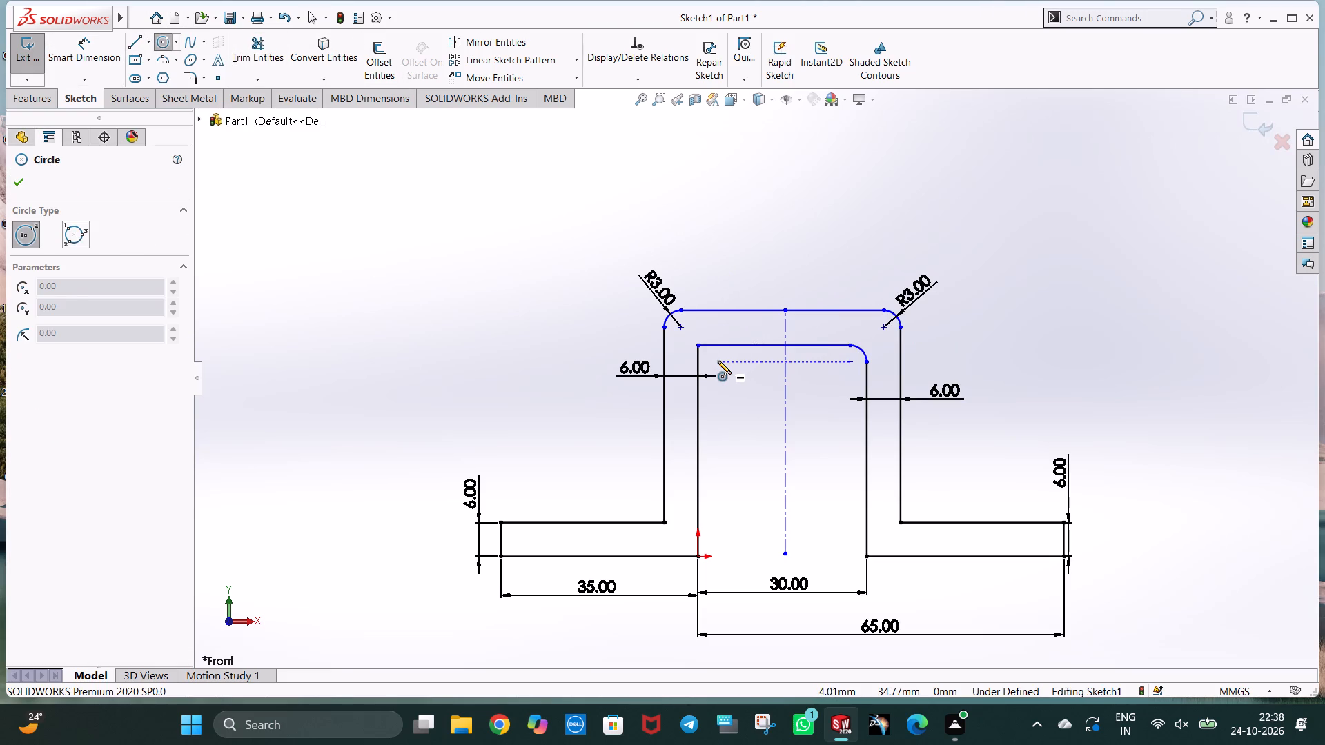
click(718, 361)
click(725, 373)
key(3)
key(Return)
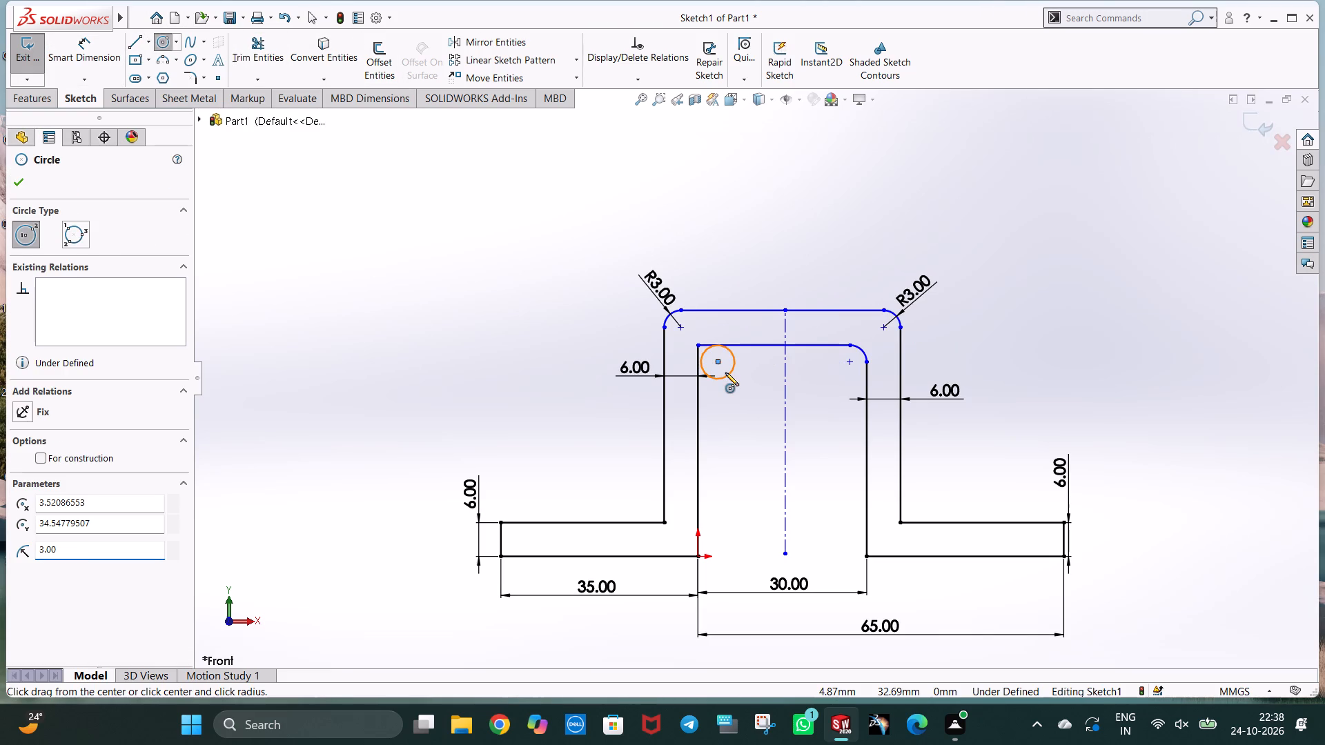
key(Escape)
key(Escape)
Make the inner top-left circle tangent to the inner top line and the inner left vertical line.
click(749, 345)
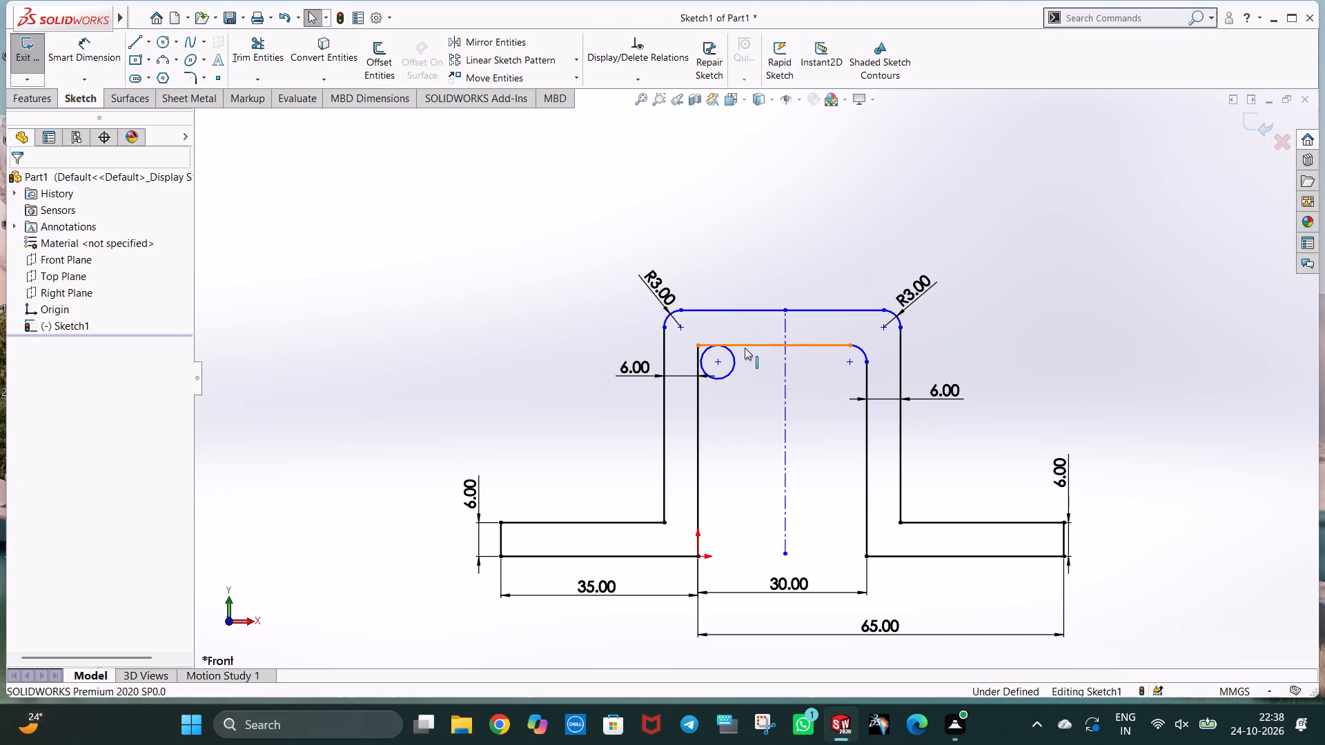
ctrl+click(730, 366)
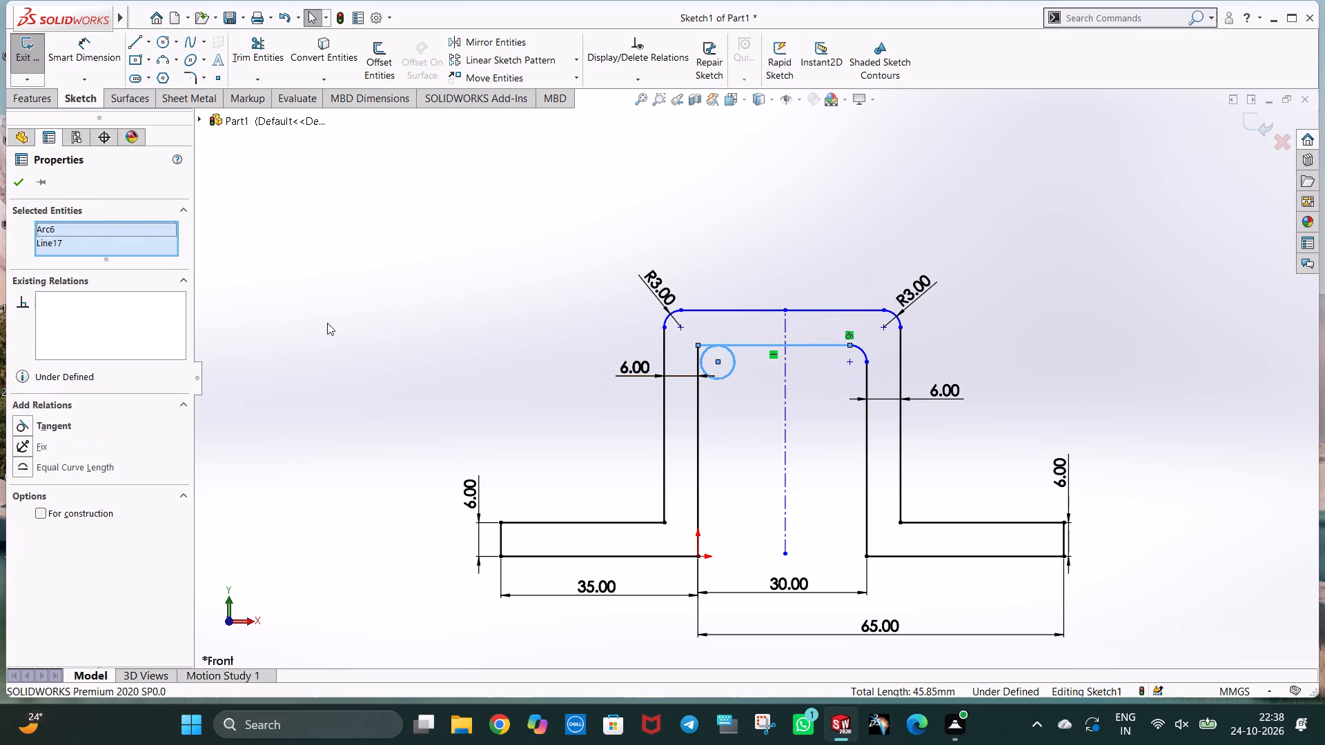
ctrl+click(48, 428)
click(879, 250)
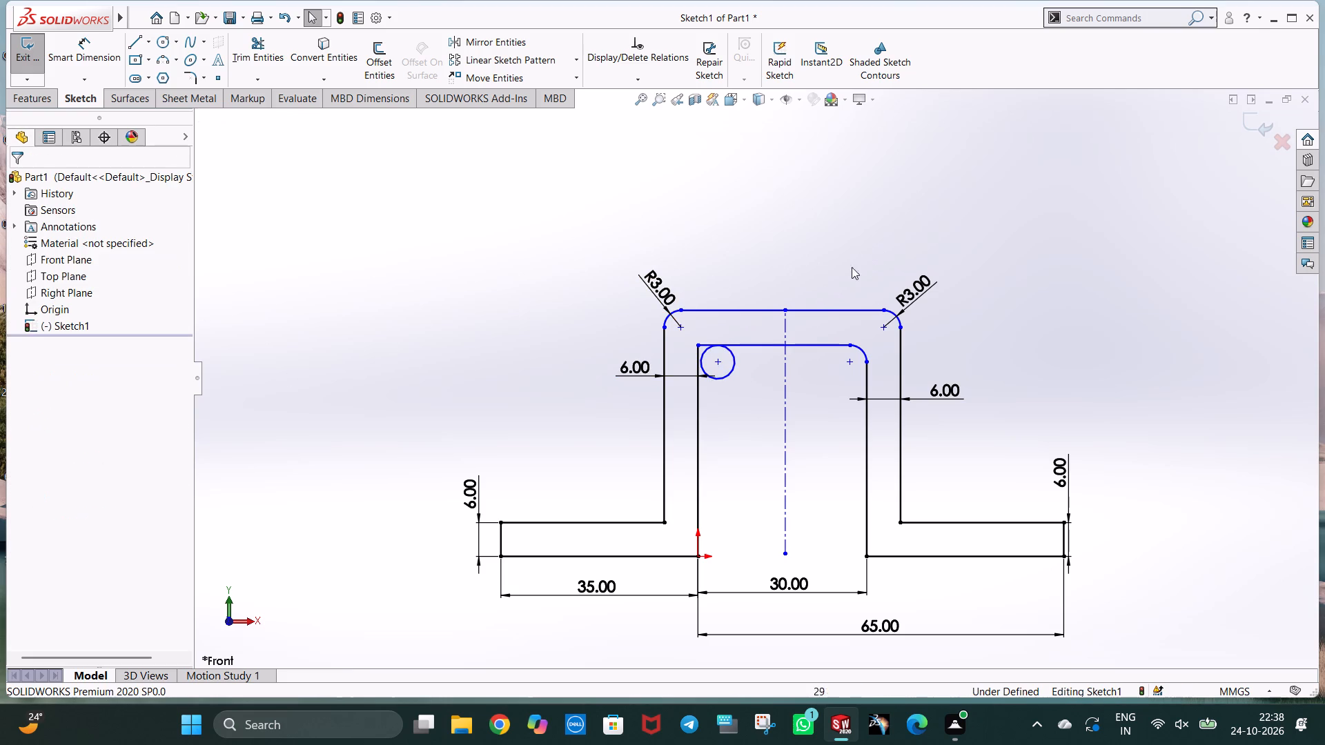
ctrl+click(720, 379)
ctrl+click(697, 362)
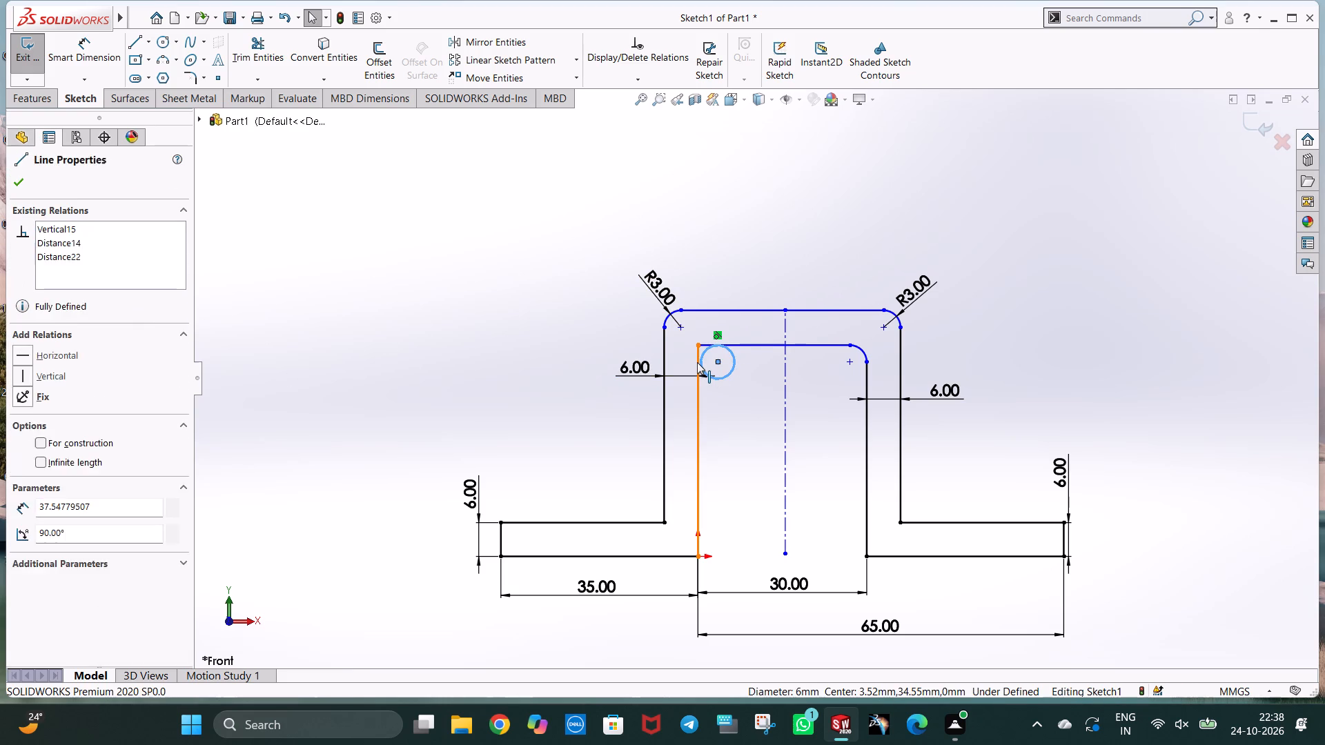
ctrl+click(68, 419)
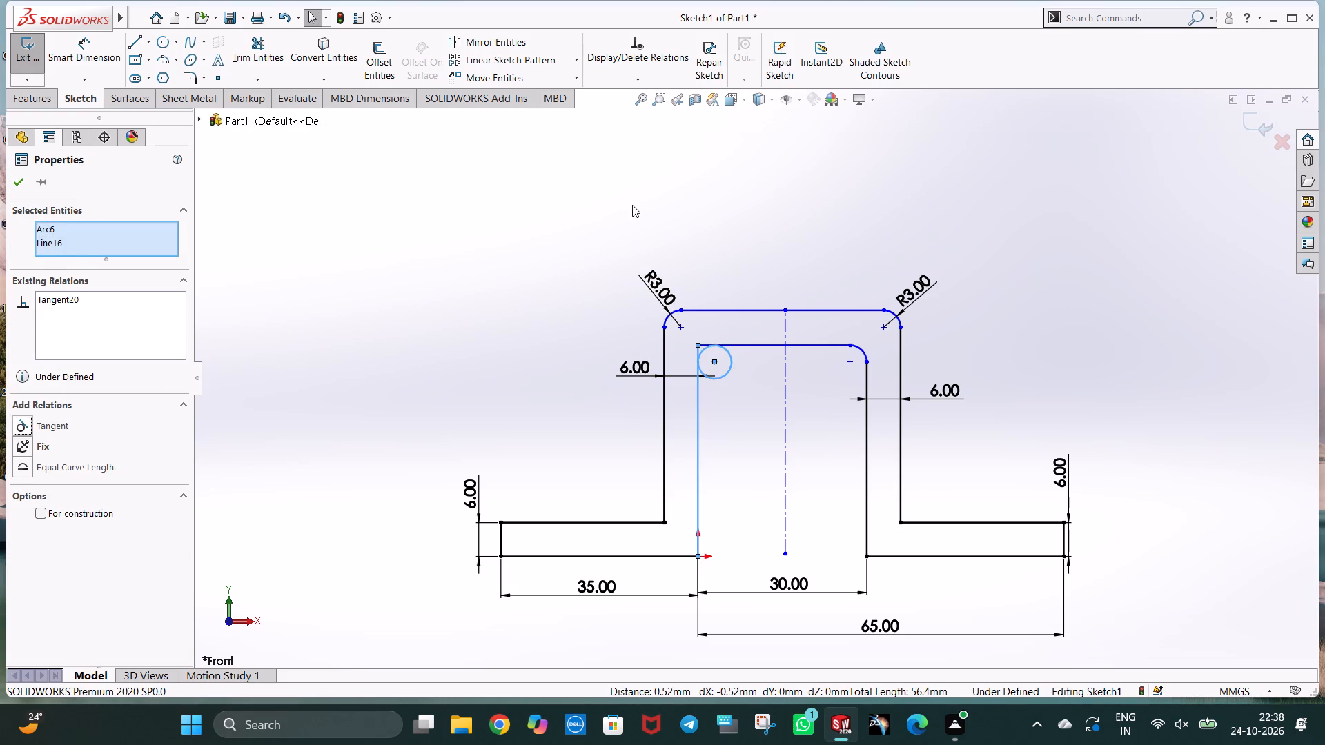
click(632, 205)
Trim the circle and the overhanging line ends so only a rounded inner top-left corner arc remains.
click(275, 48)
scroll(767, 417, down, 4)
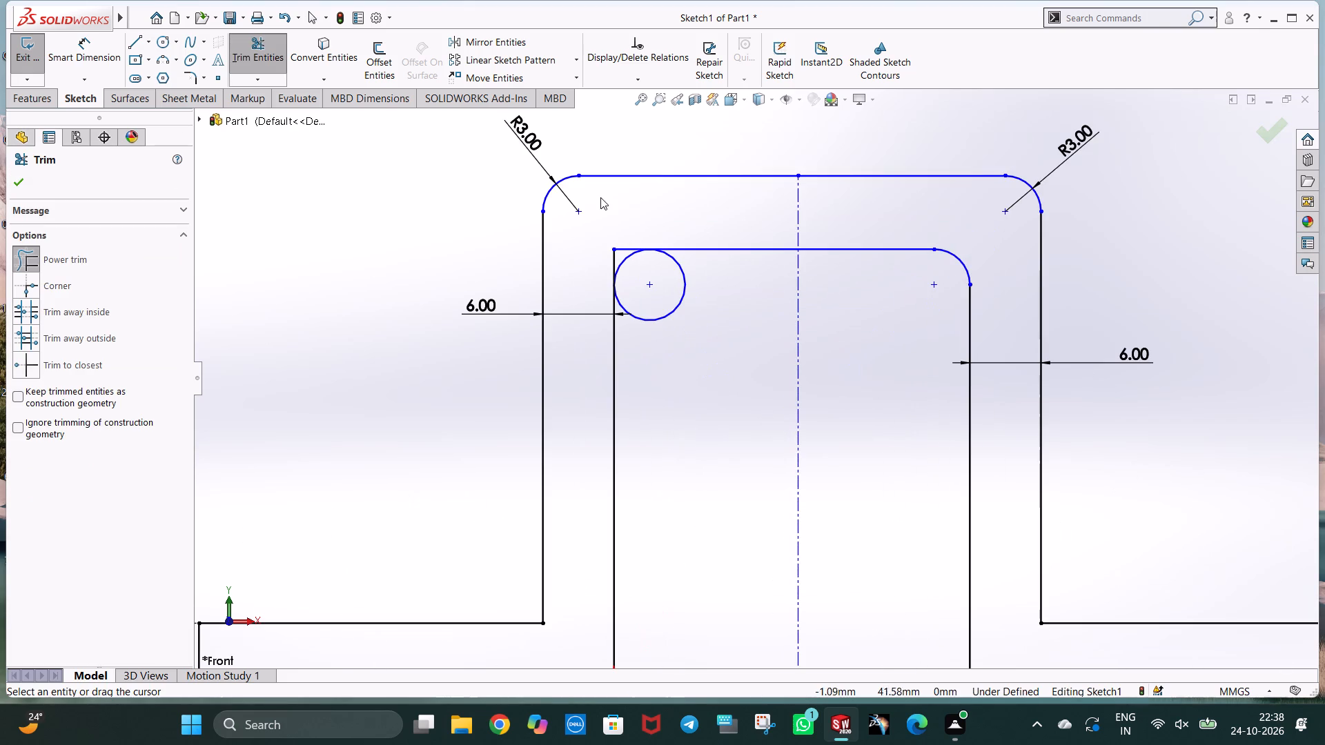
drag(623, 214, 629, 233)
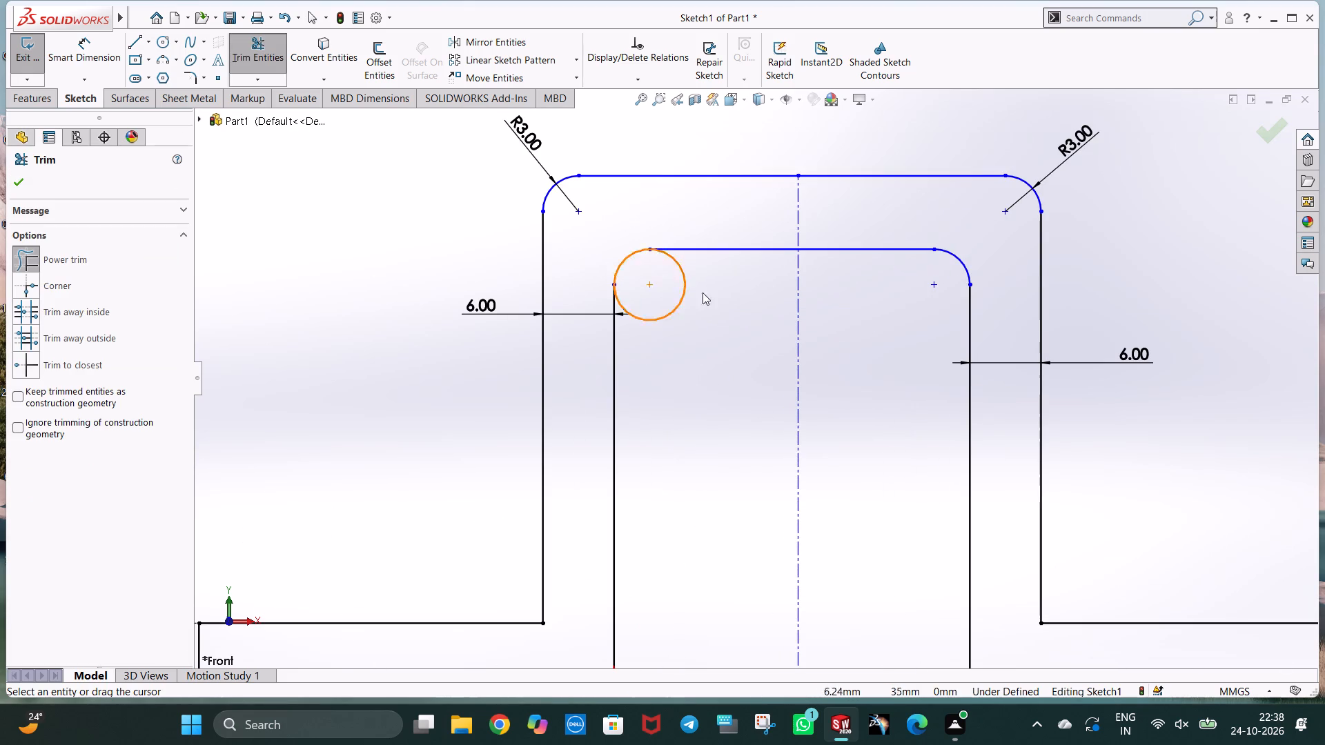
drag(711, 302, 673, 301)
scroll(755, 378, up, 6)
key(Escape)
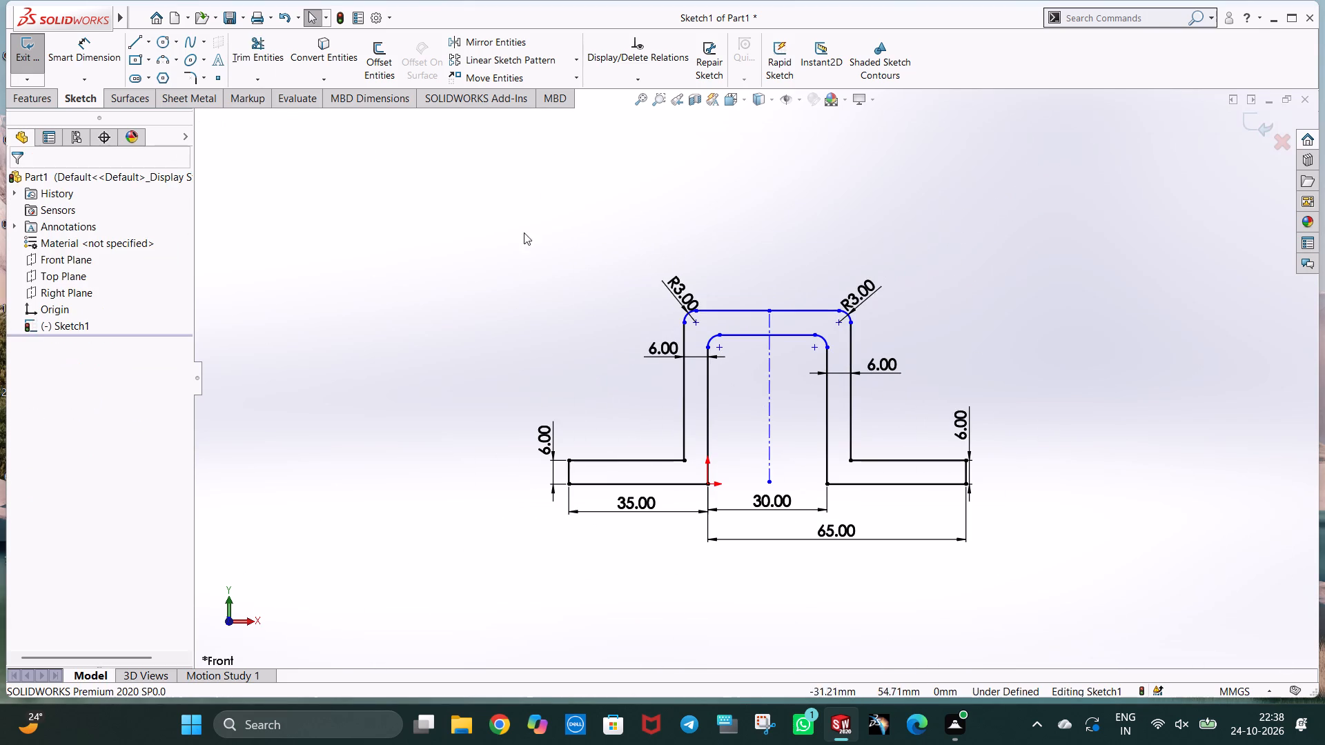
Dimension the aligned distance from the origin to the centre of the inner top-right corner arc, keeping its value.
click(86, 57)
click(812, 348)
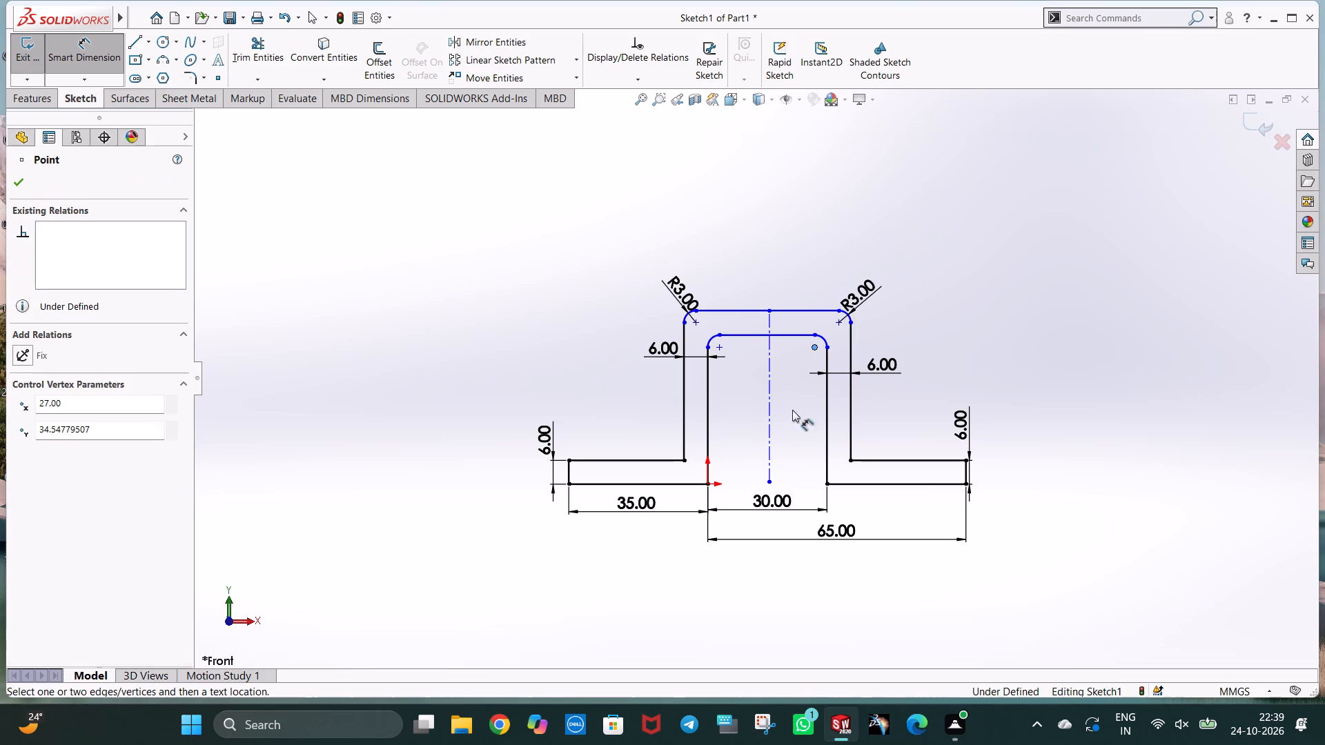
click(705, 486)
click(746, 408)
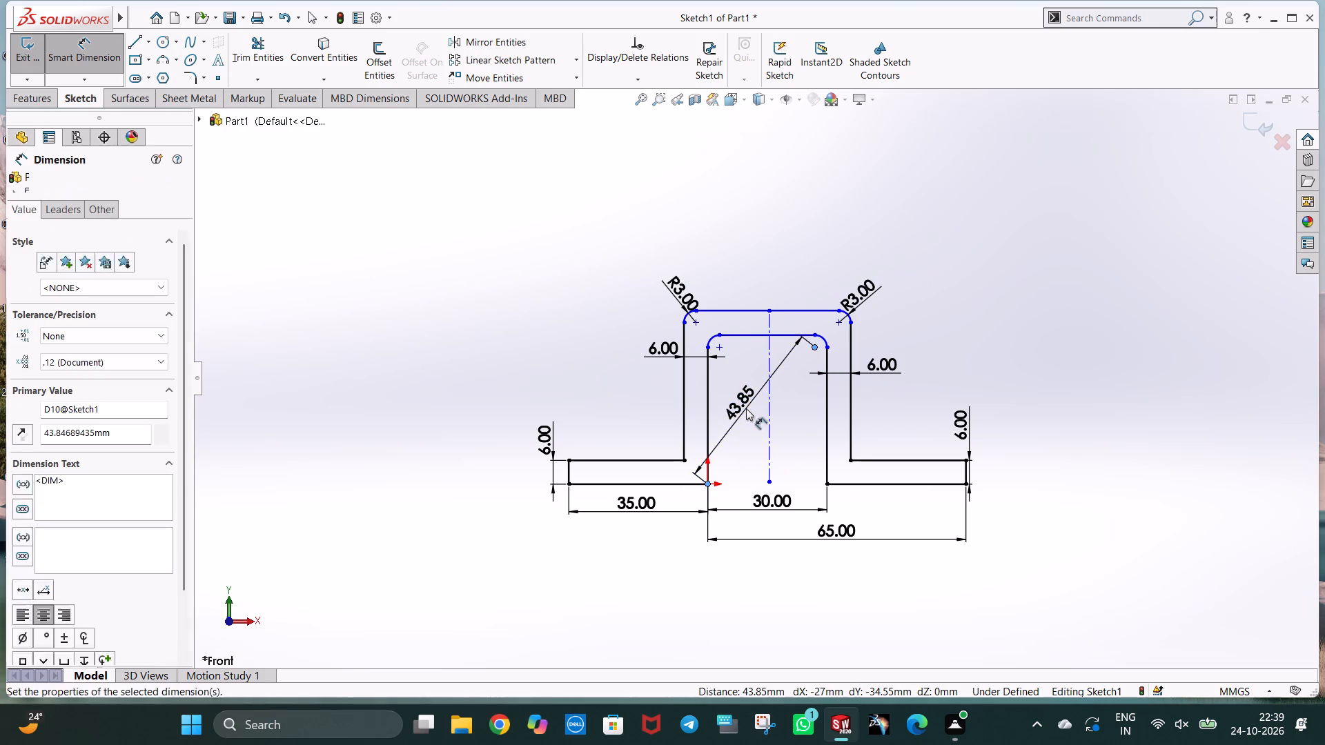
click(689, 389)
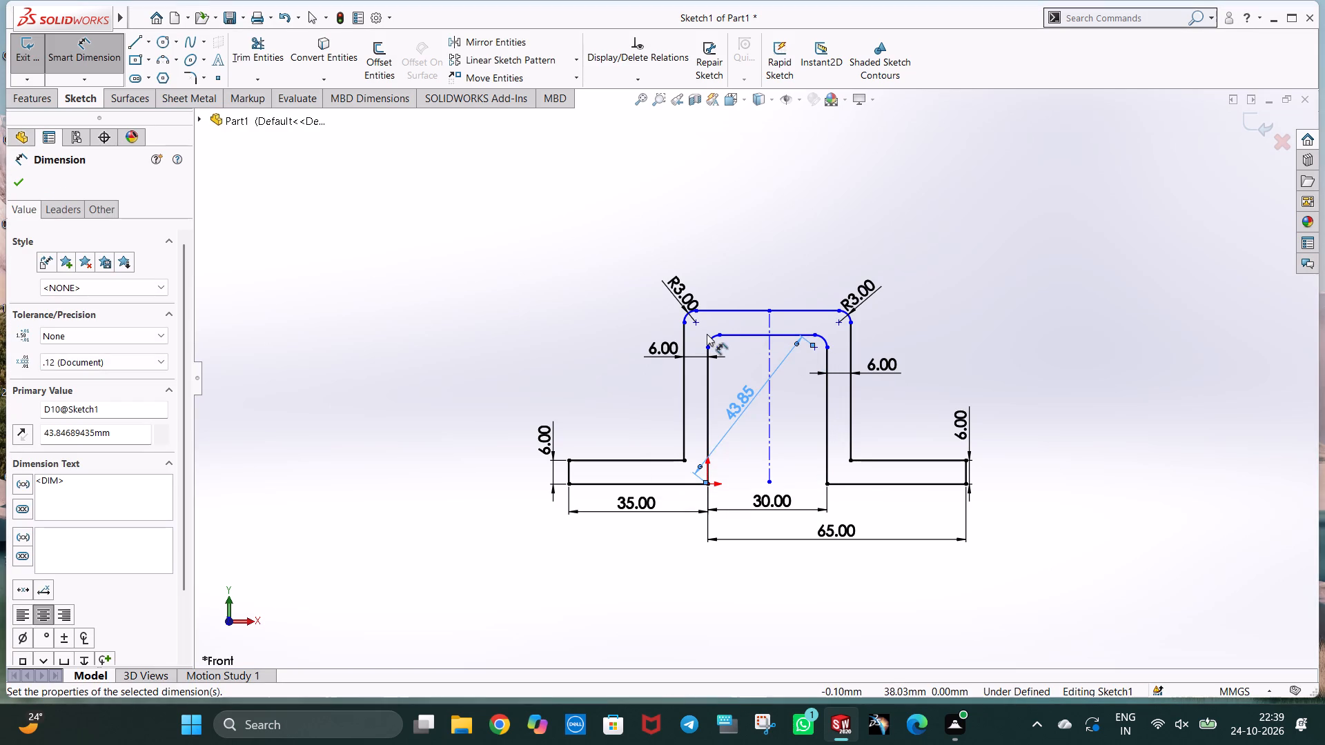
Add a radius dimension to the inner top-left corner arc, keeping its value.
click(708, 338)
click(728, 281)
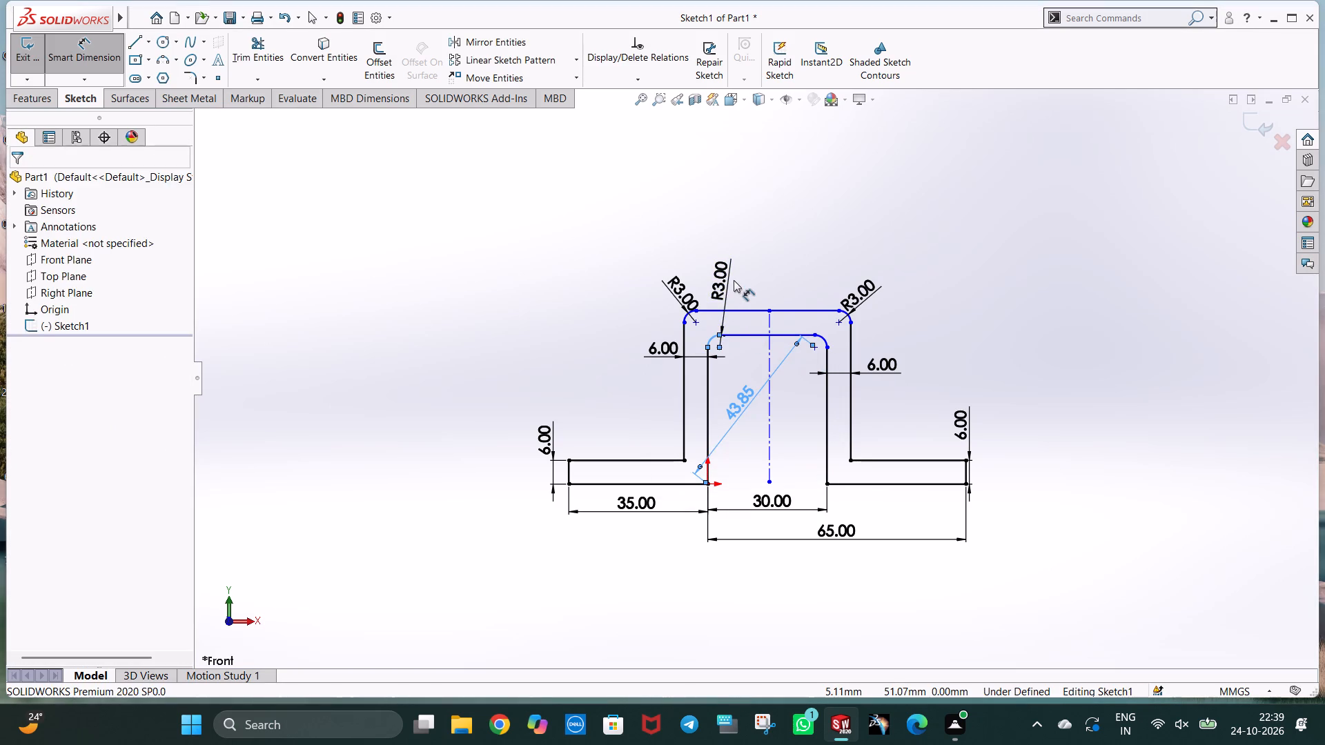
click(667, 263)
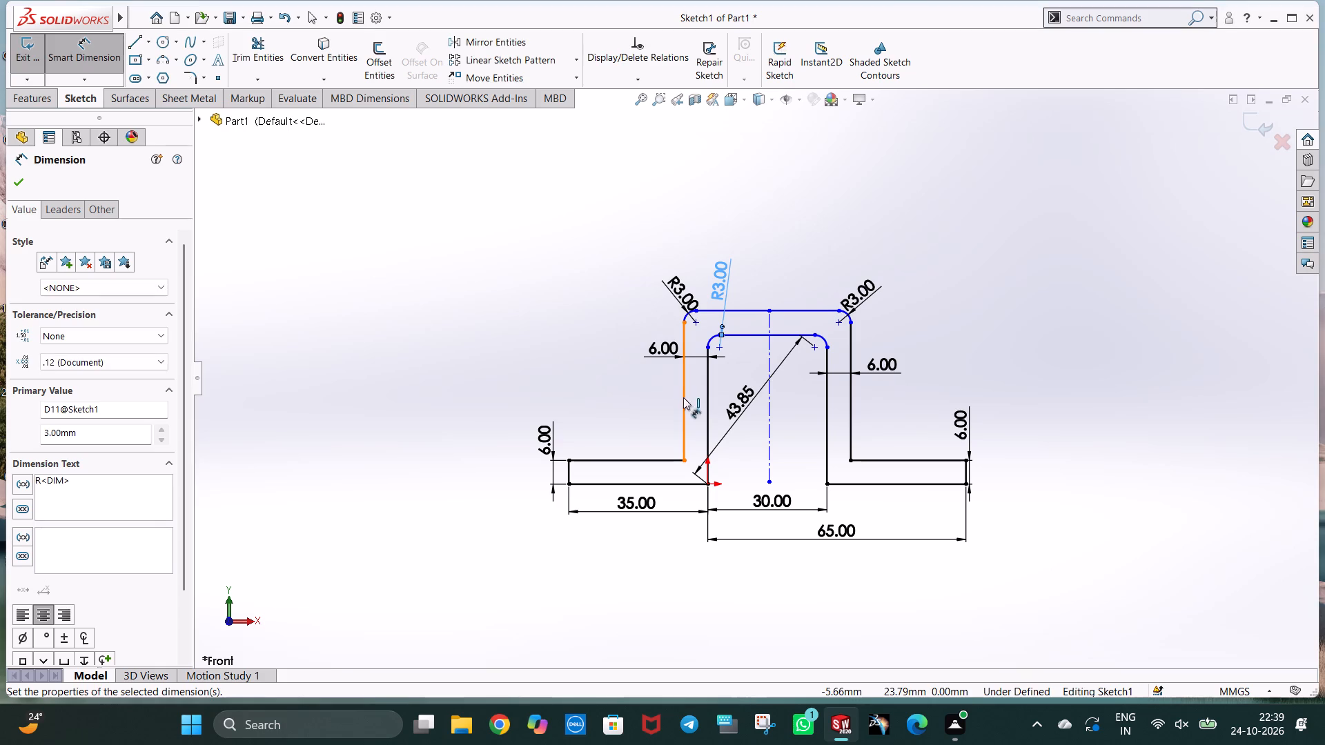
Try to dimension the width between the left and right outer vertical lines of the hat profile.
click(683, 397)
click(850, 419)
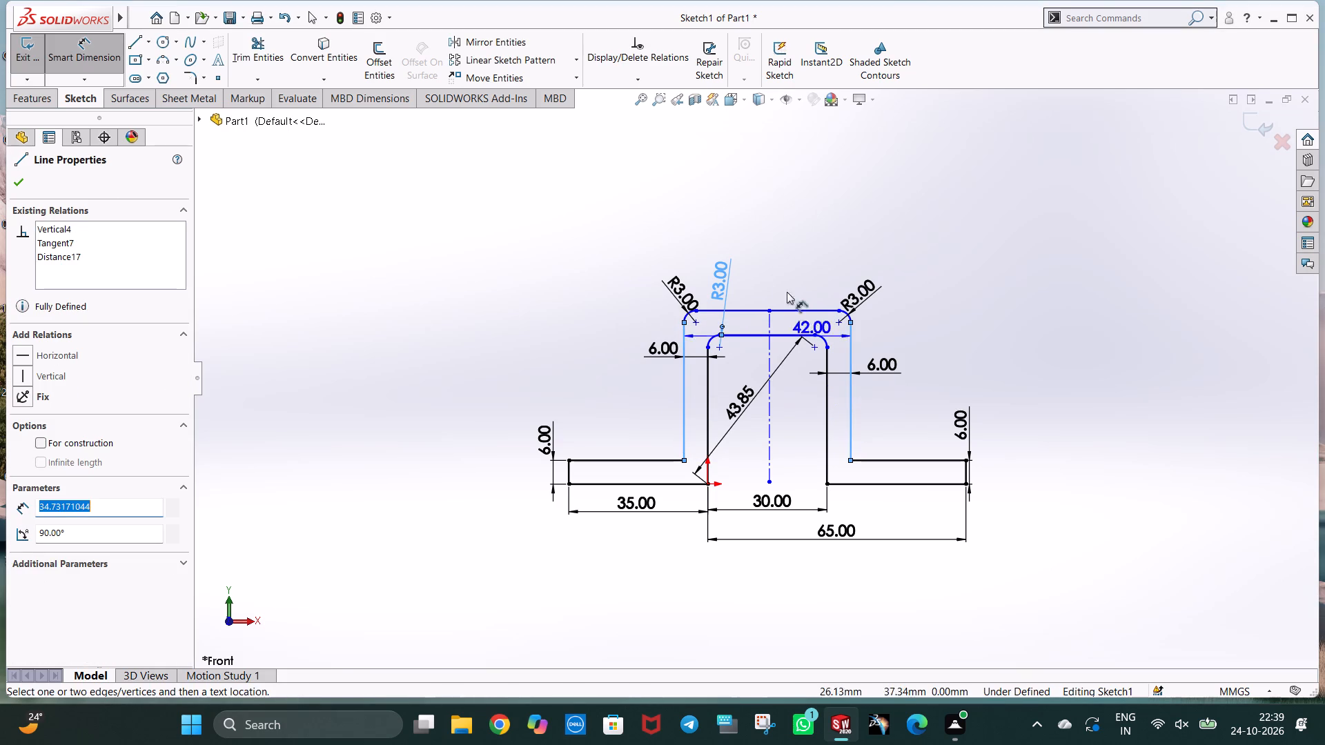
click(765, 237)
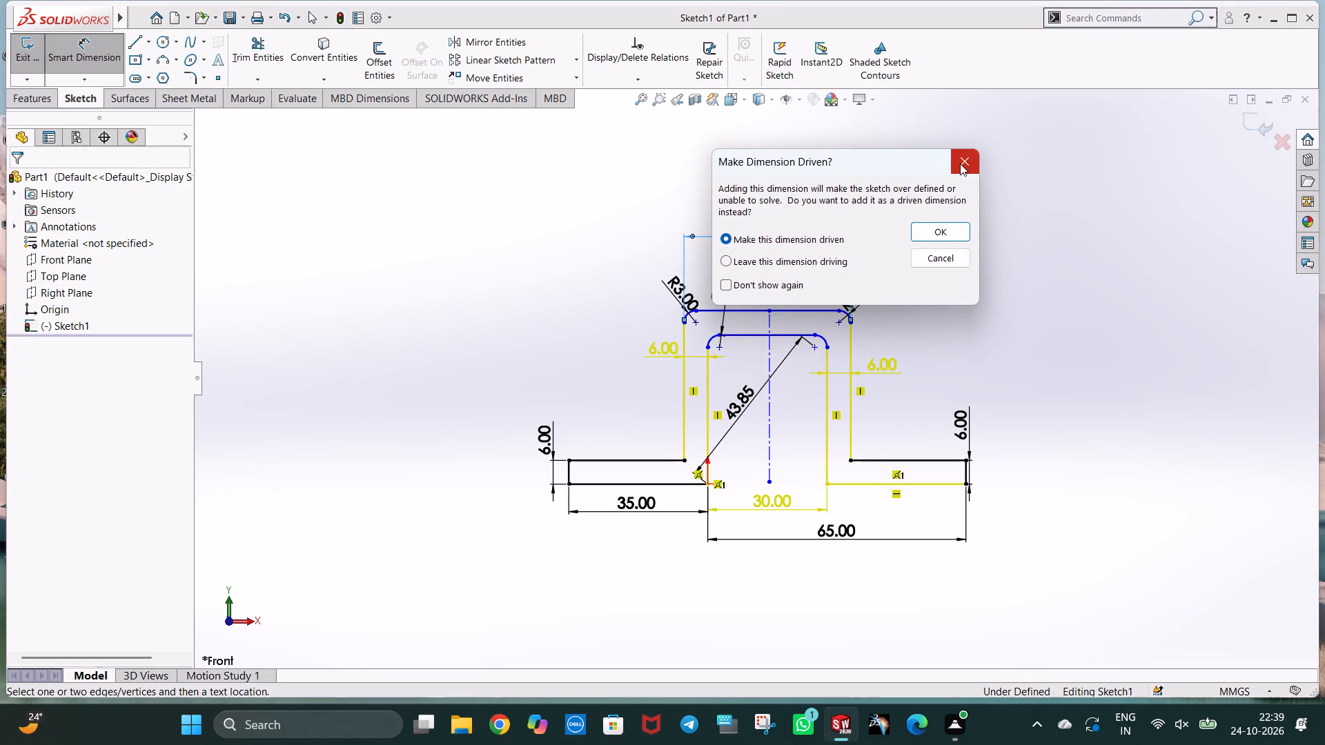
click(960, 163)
Dimension the horizontal distance from the vertical centreline to the outer right vertical line, keeping its value.
click(772, 450)
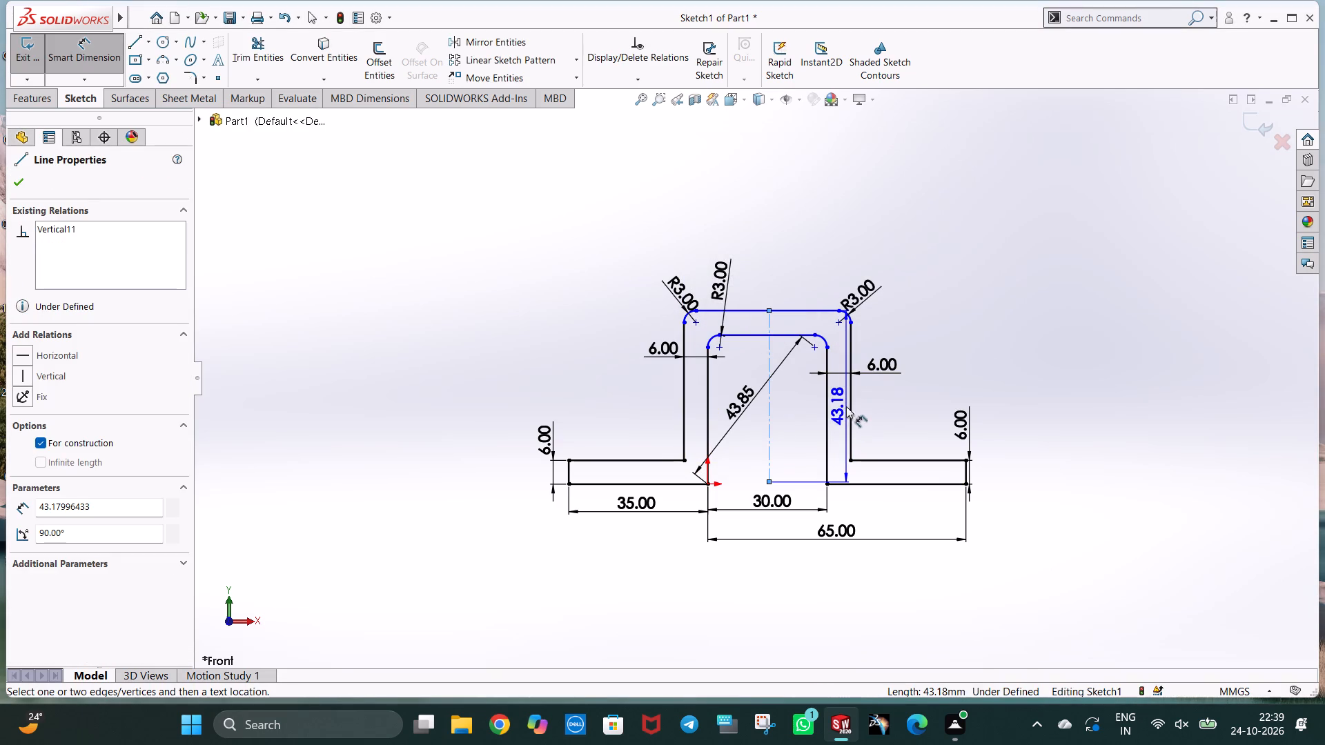
drag(847, 406, 845, 398)
click(793, 250)
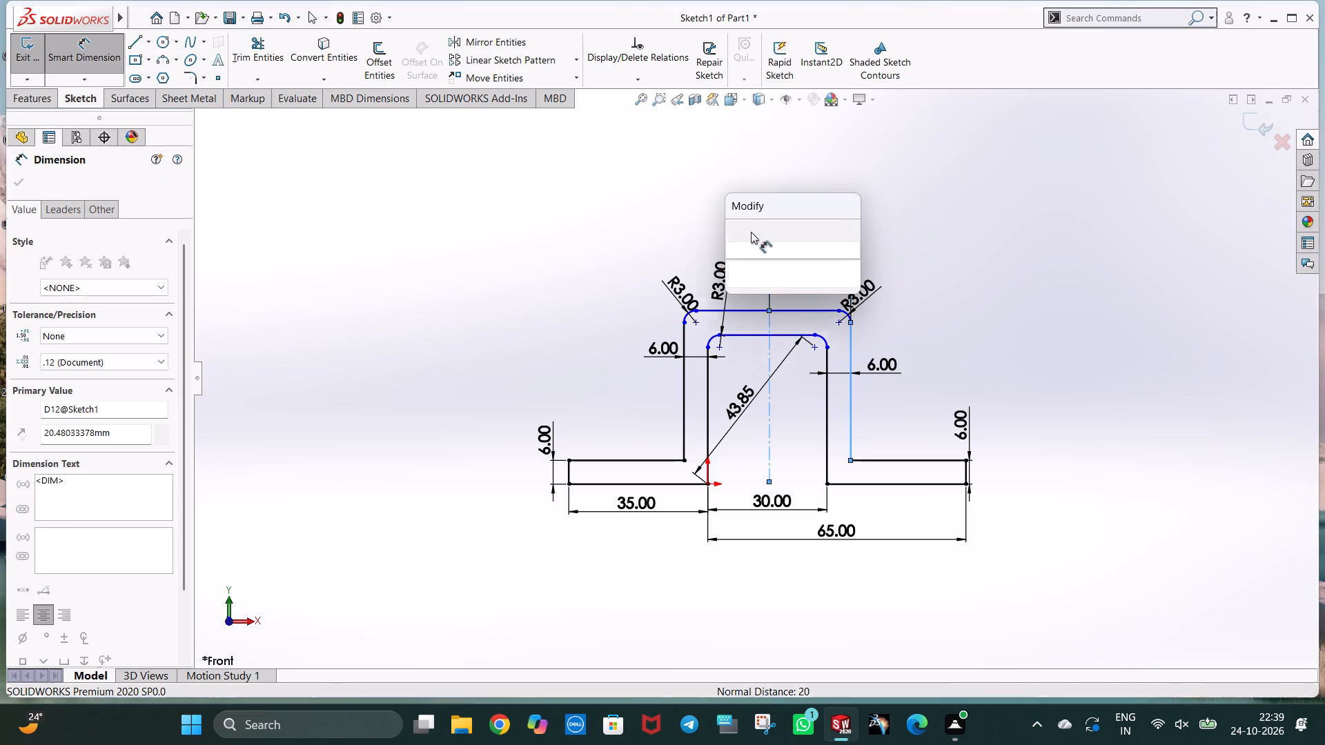
click(733, 232)
click(988, 226)
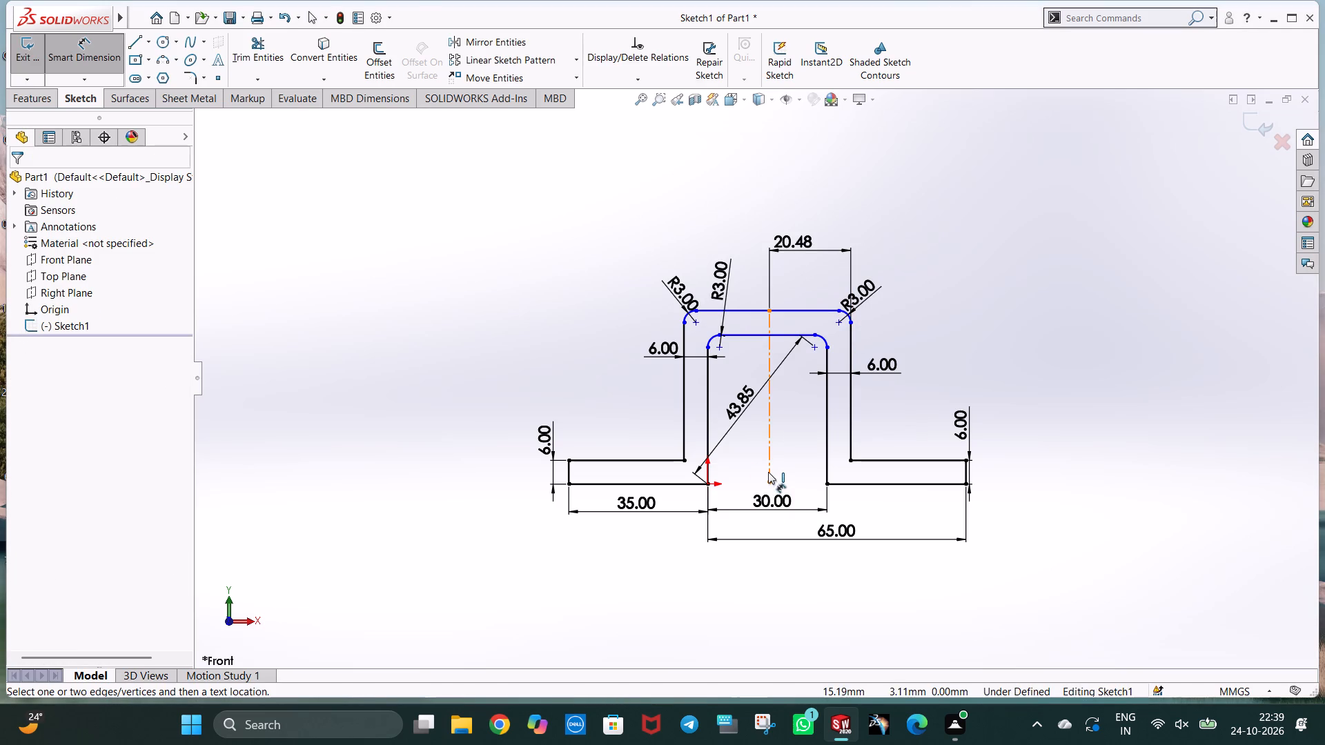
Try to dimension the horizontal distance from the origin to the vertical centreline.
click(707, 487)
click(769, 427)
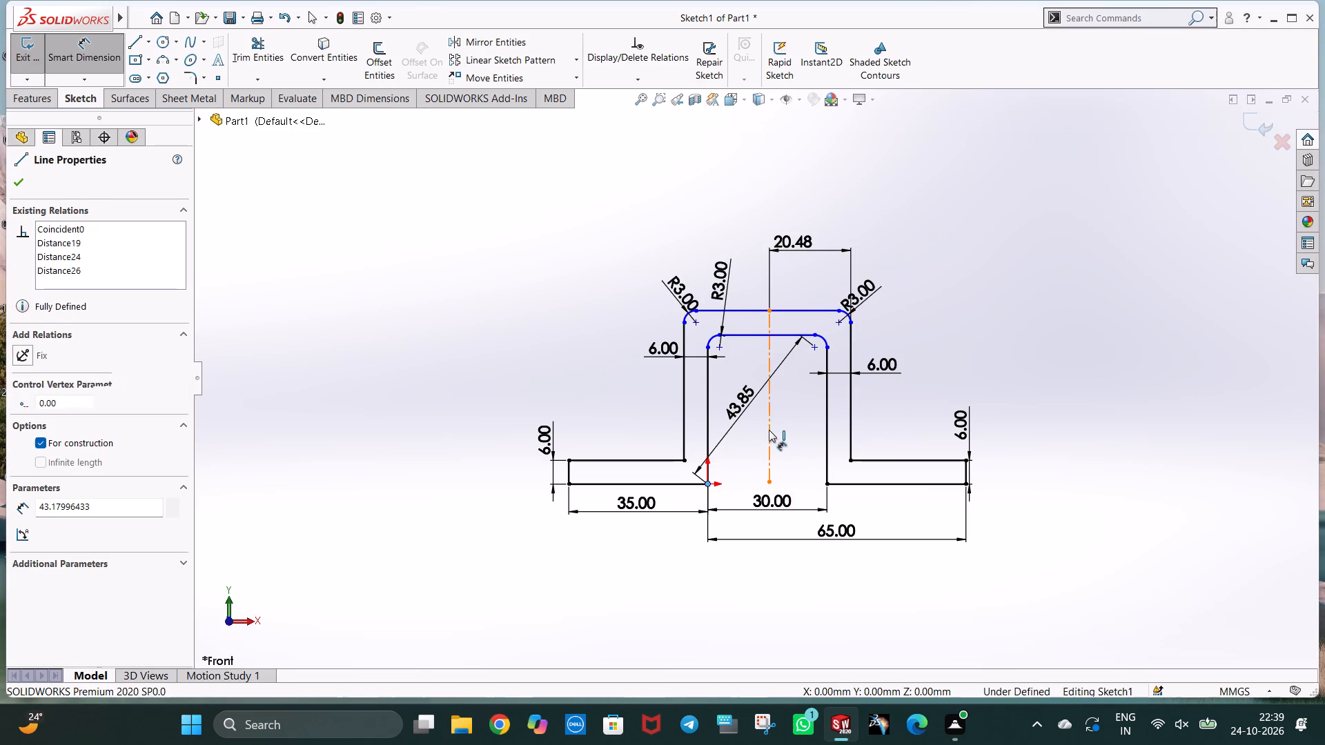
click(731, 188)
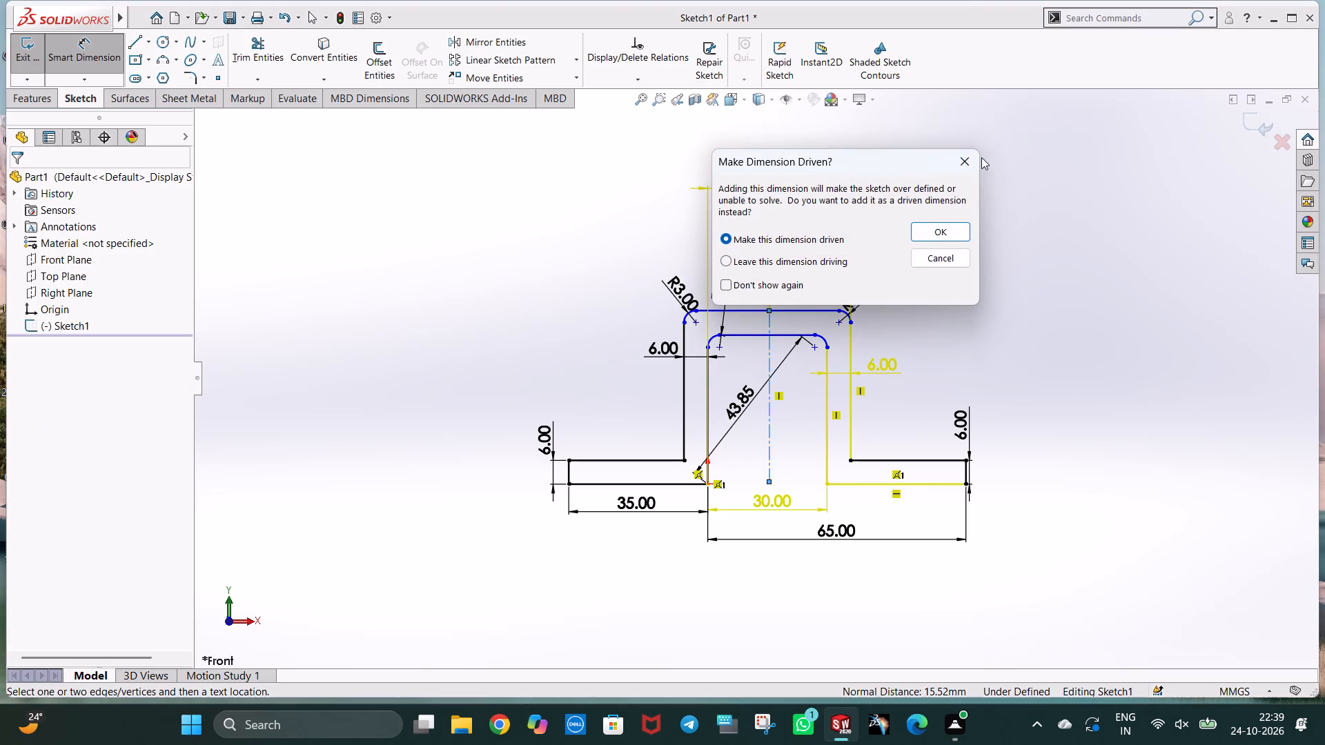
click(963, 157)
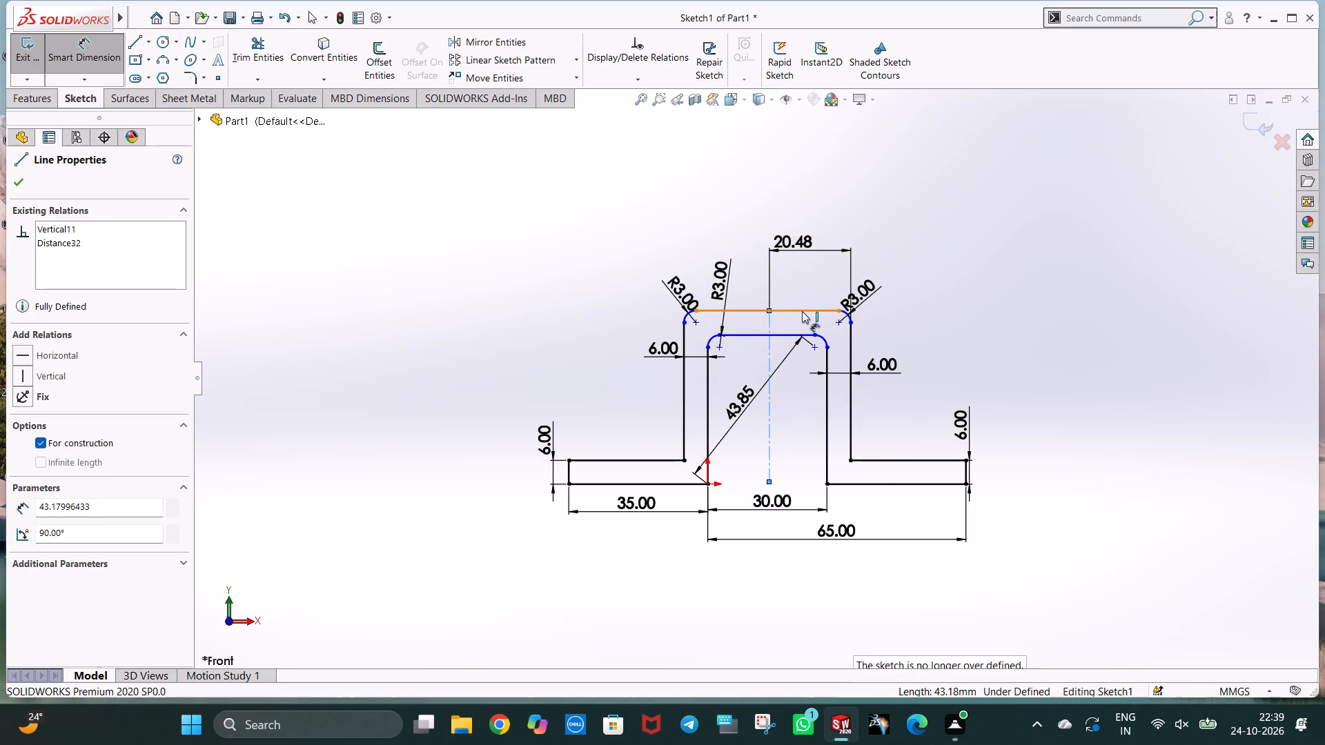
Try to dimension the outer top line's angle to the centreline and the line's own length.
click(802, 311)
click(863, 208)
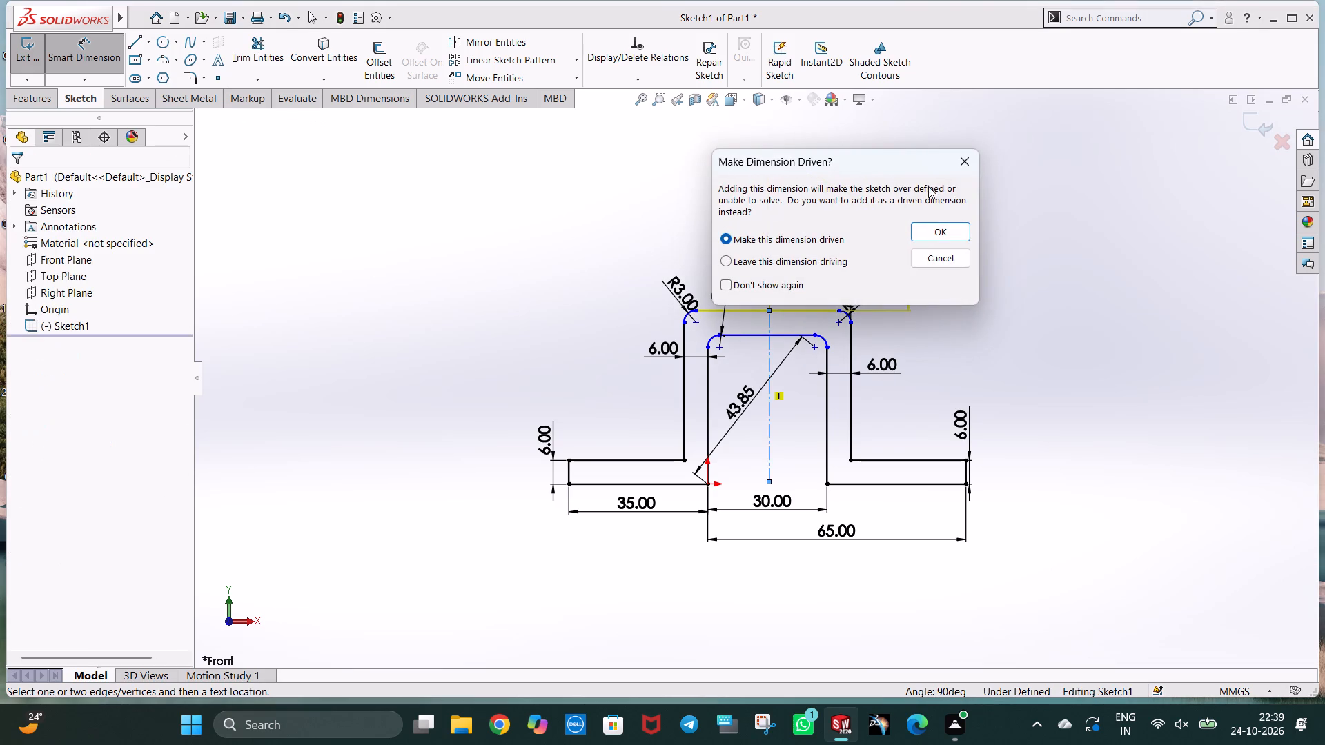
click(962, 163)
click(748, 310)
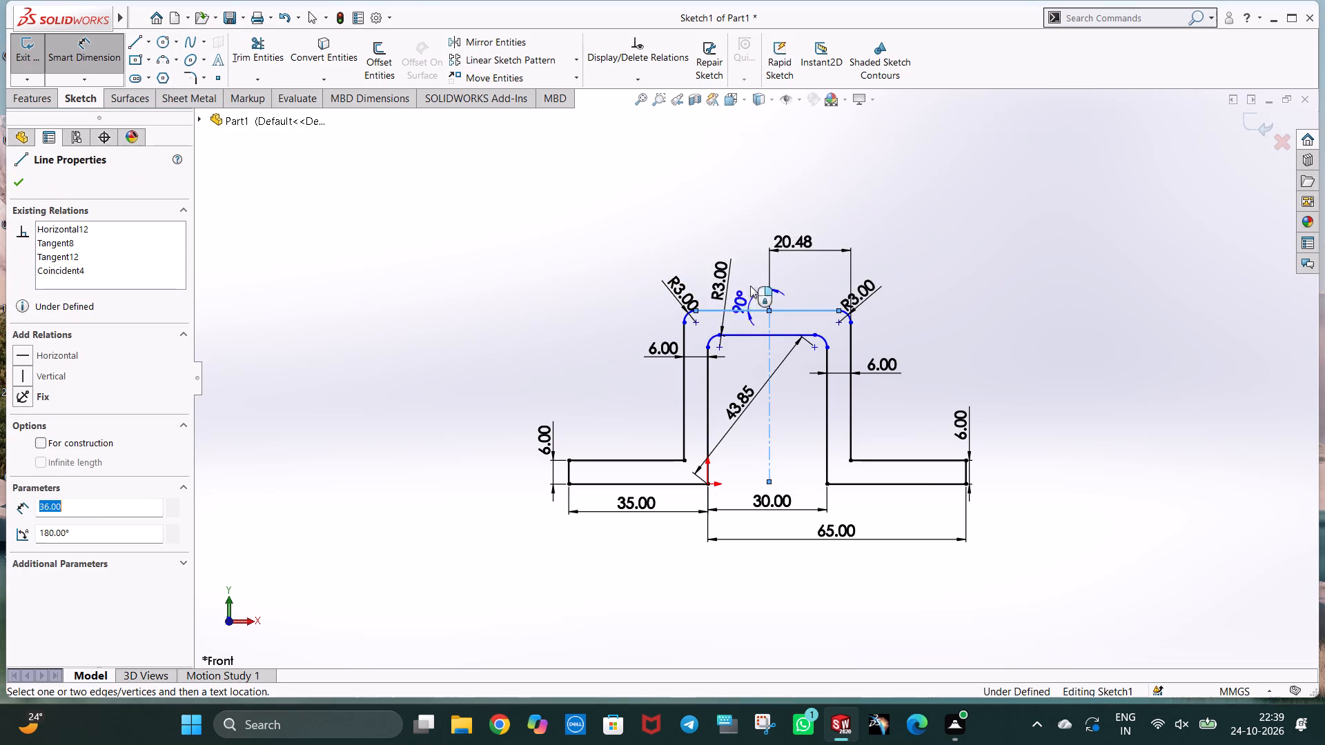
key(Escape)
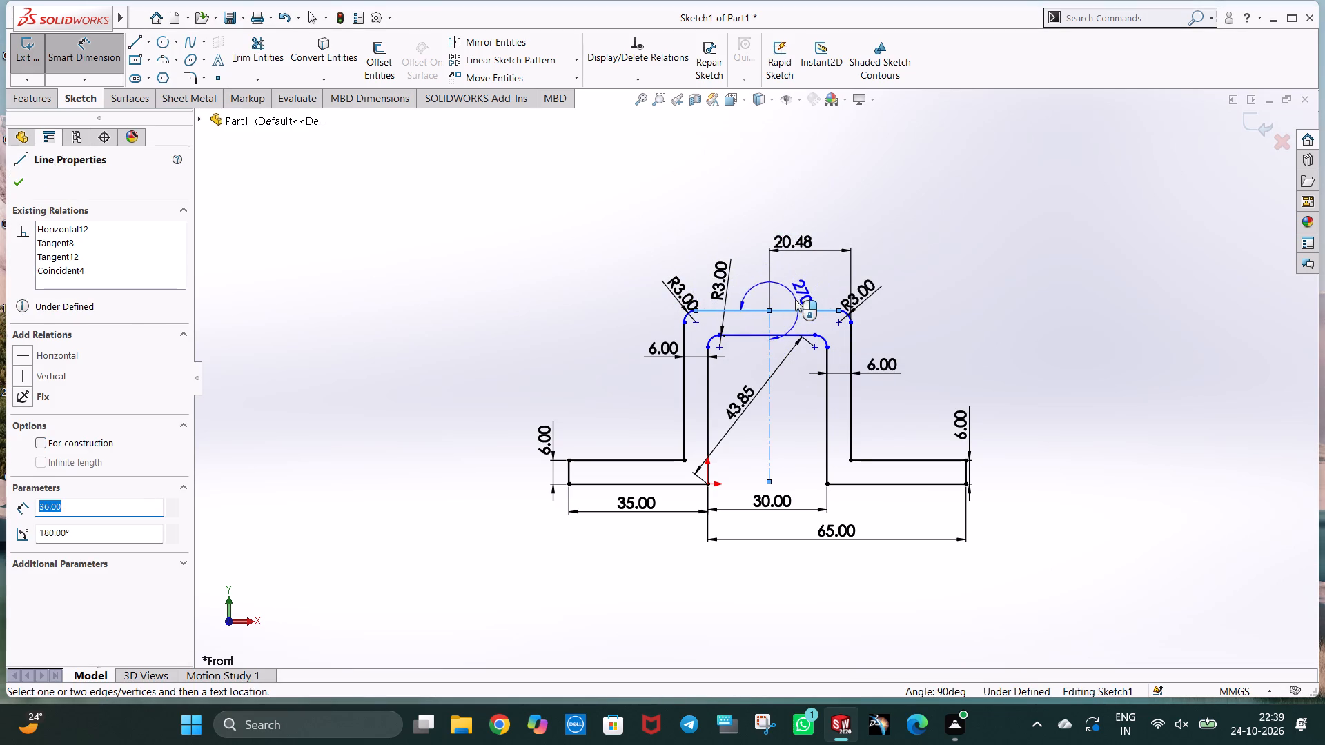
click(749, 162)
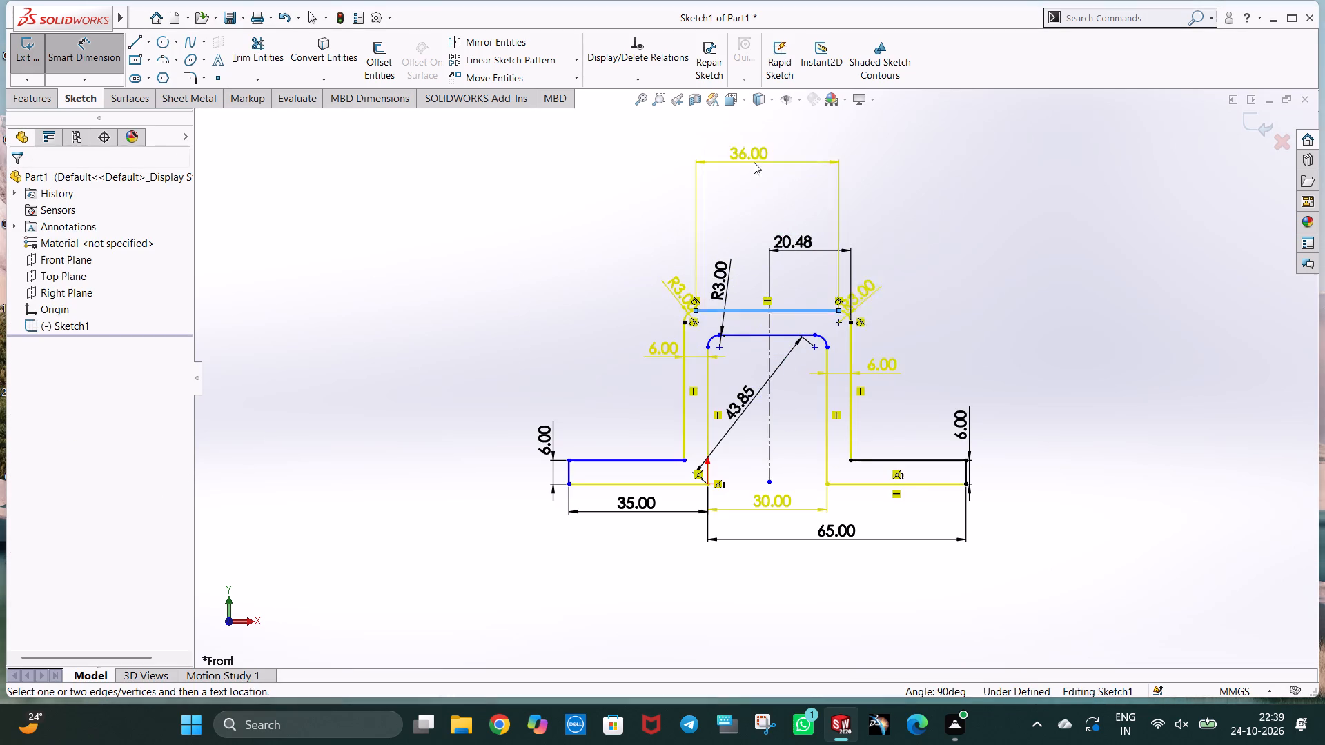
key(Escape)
Add a radius dimension to the inner top-right corner arc, keeping its value.
scroll(787, 387, down, 2)
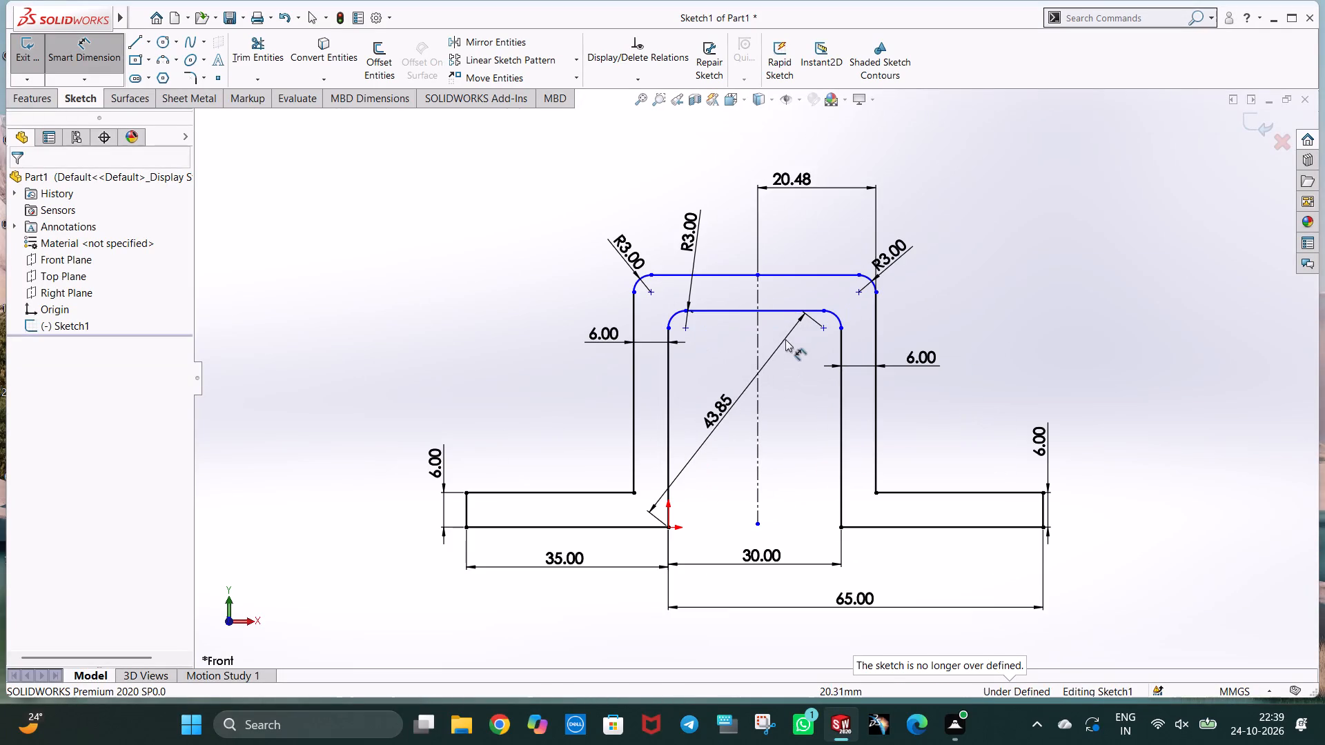
click(839, 315)
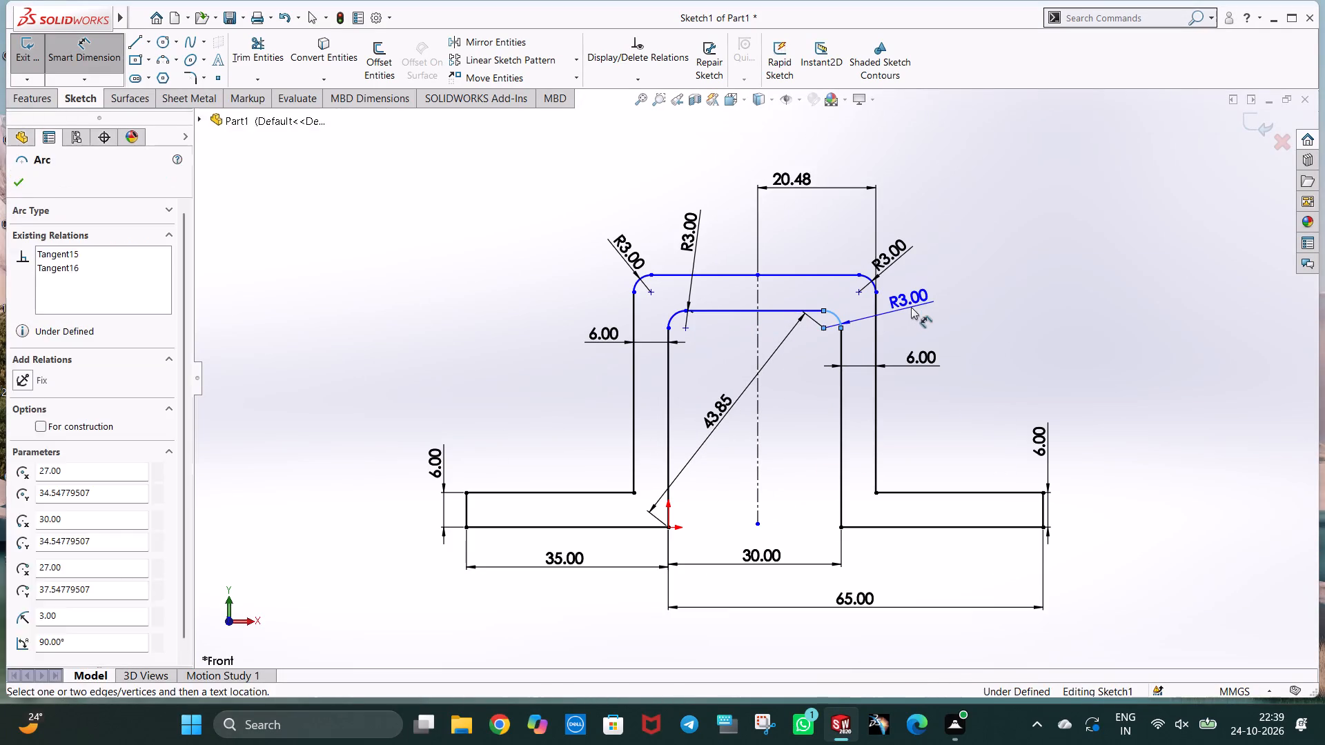
click(911, 307)
click(848, 281)
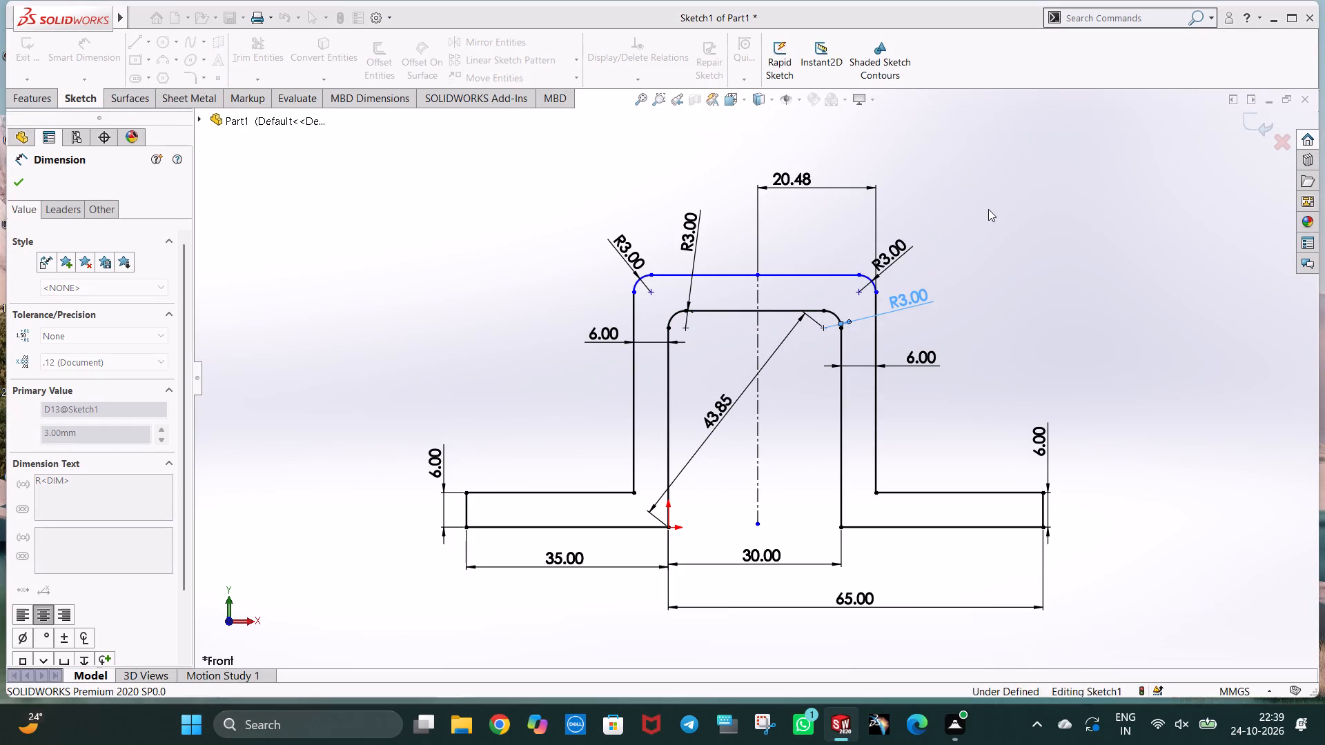
click(988, 209)
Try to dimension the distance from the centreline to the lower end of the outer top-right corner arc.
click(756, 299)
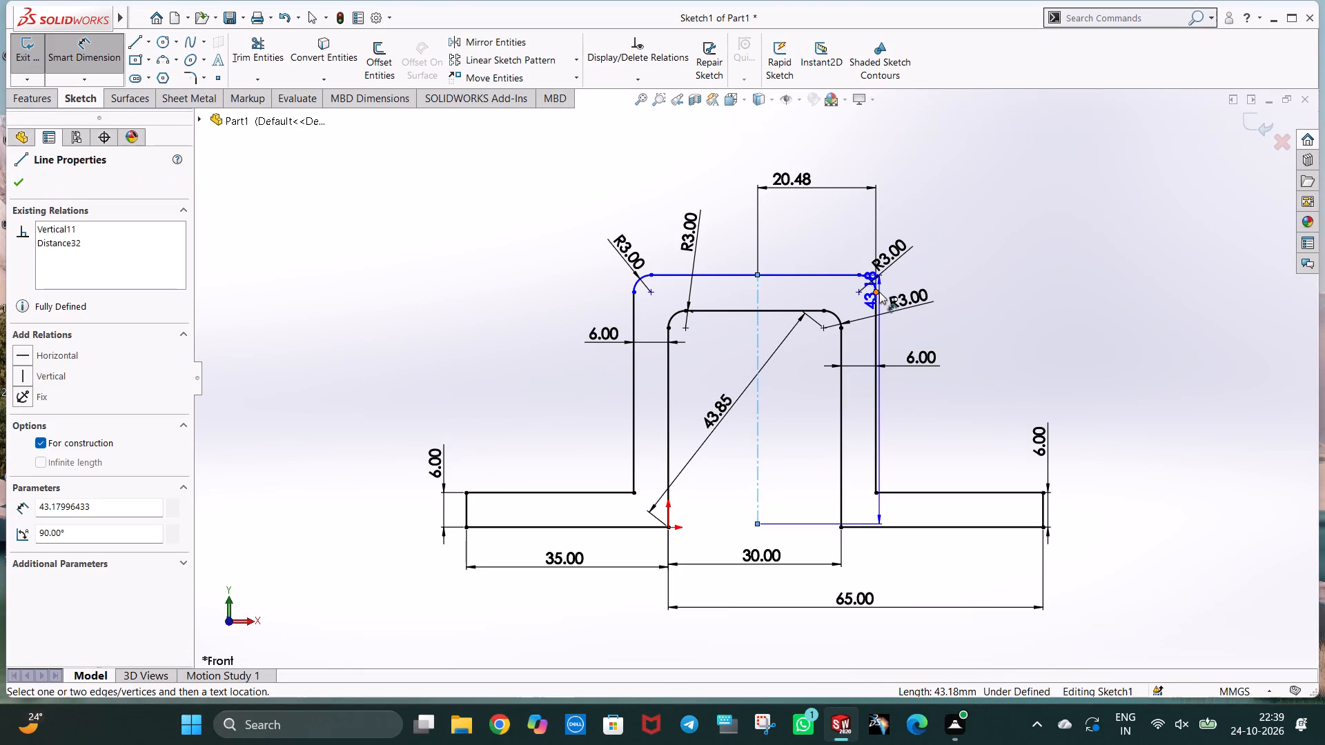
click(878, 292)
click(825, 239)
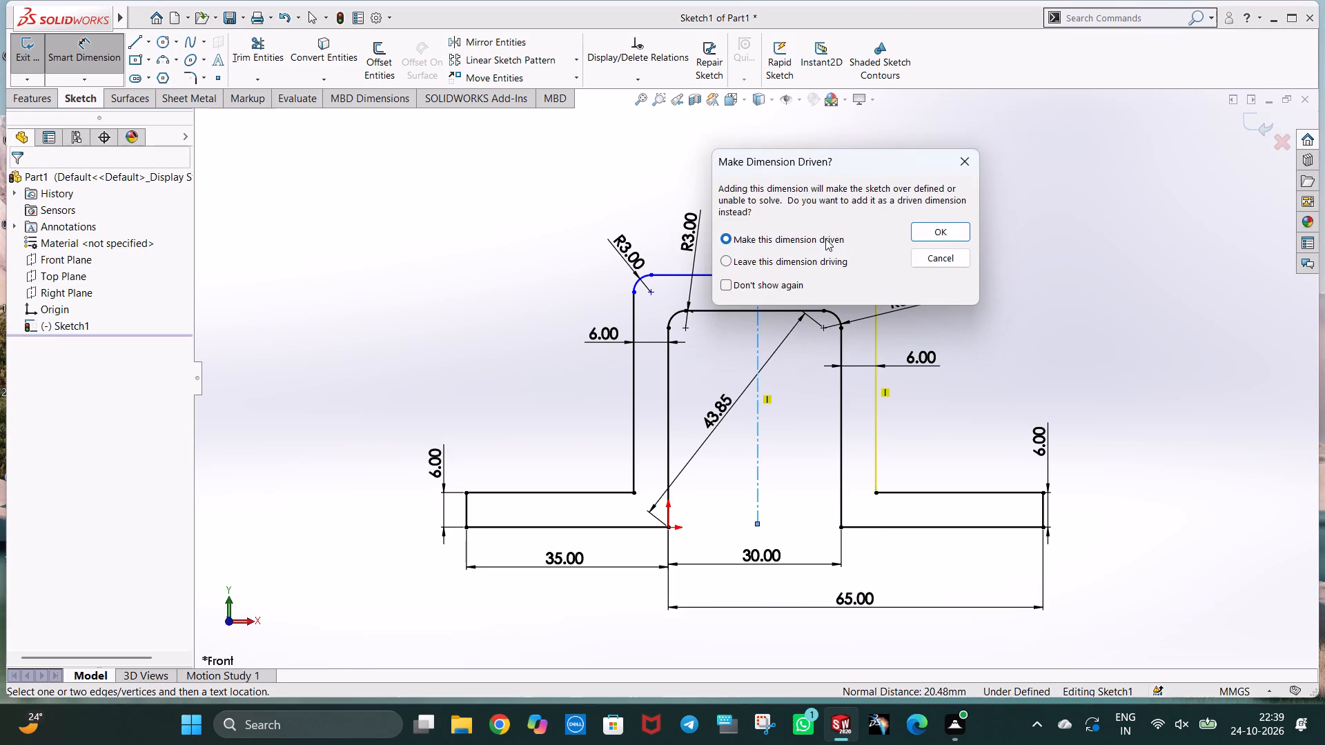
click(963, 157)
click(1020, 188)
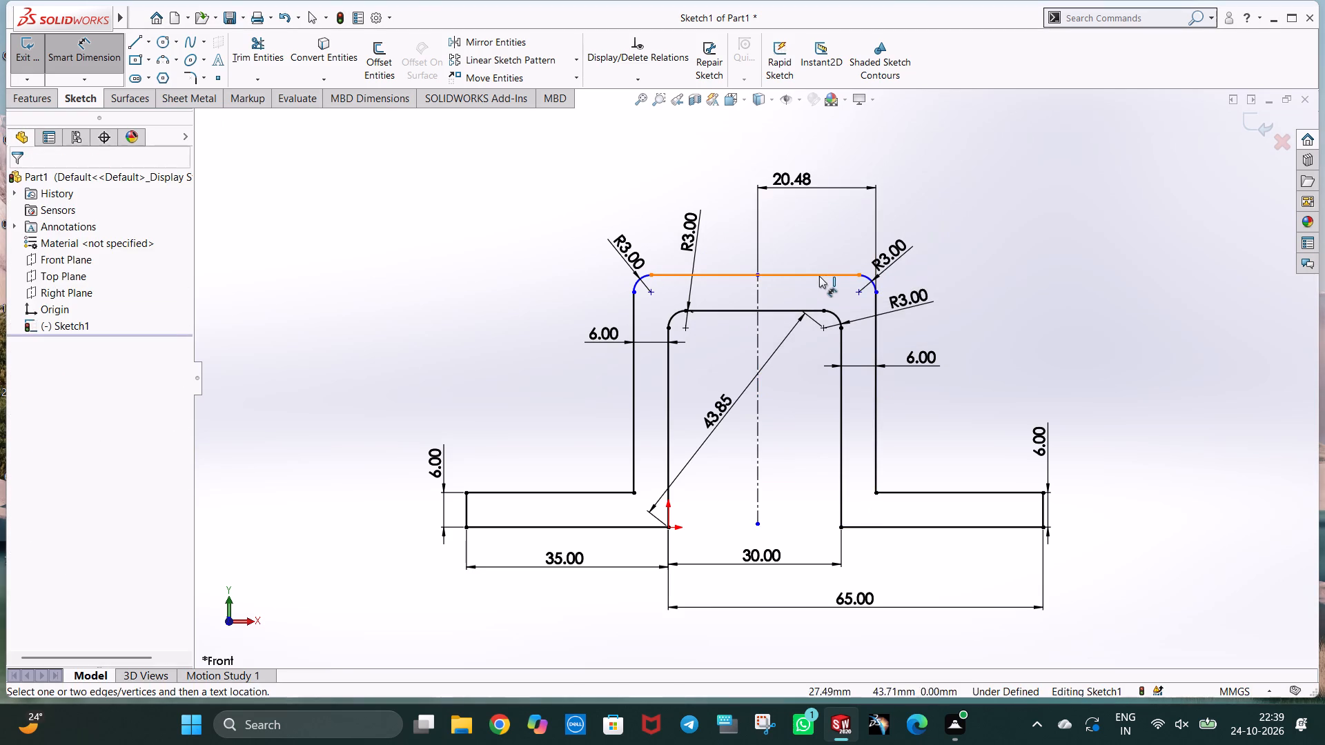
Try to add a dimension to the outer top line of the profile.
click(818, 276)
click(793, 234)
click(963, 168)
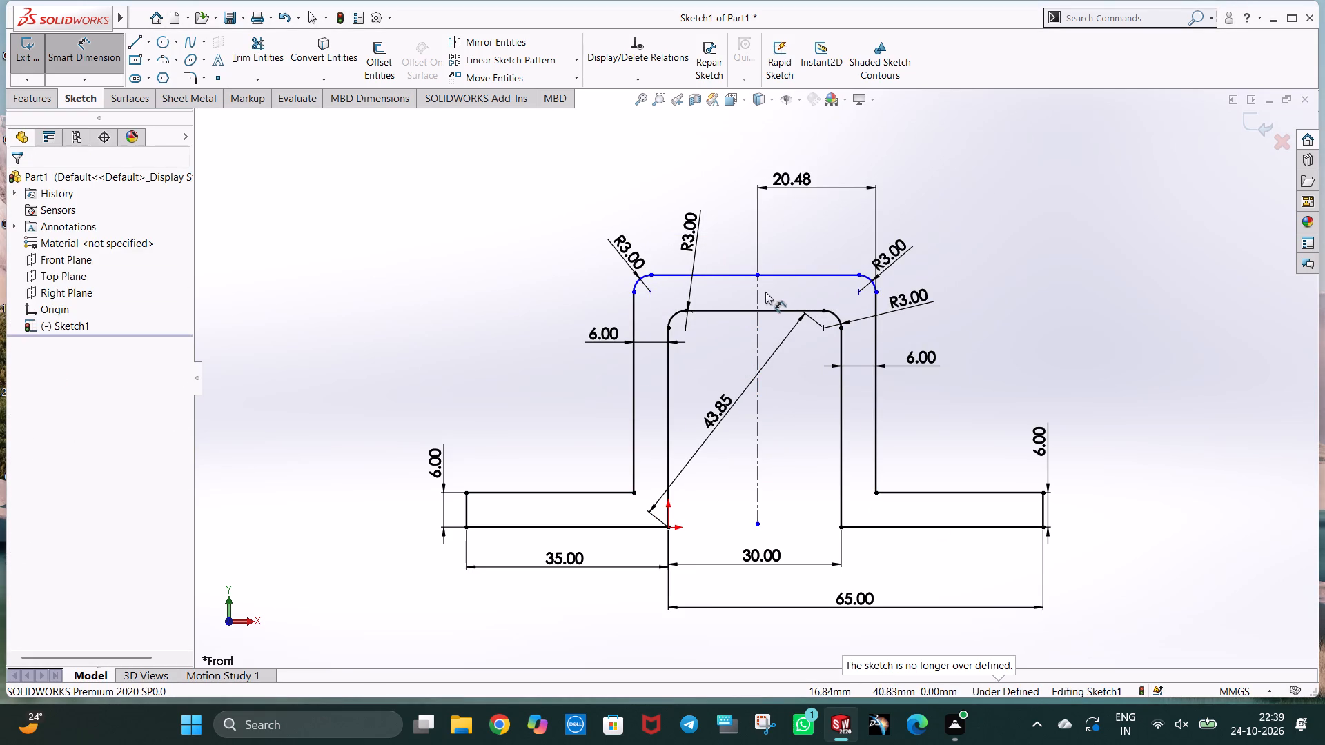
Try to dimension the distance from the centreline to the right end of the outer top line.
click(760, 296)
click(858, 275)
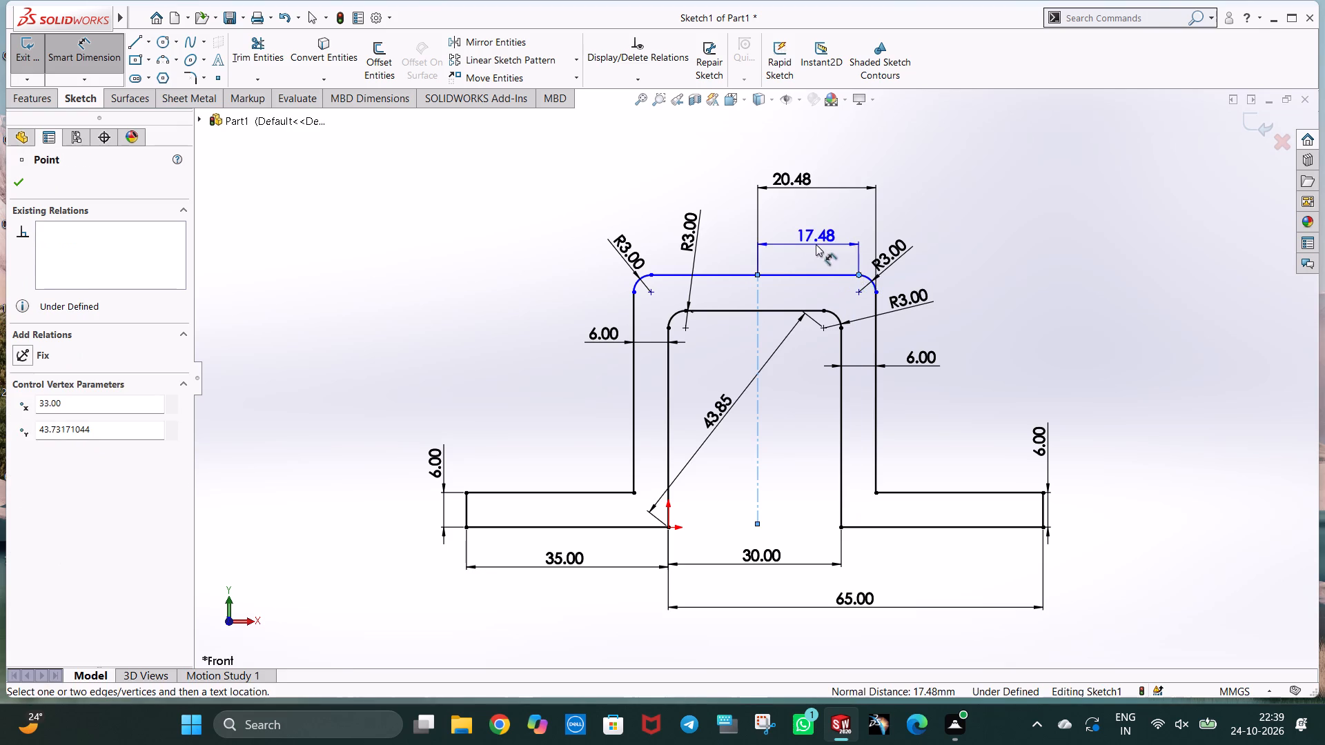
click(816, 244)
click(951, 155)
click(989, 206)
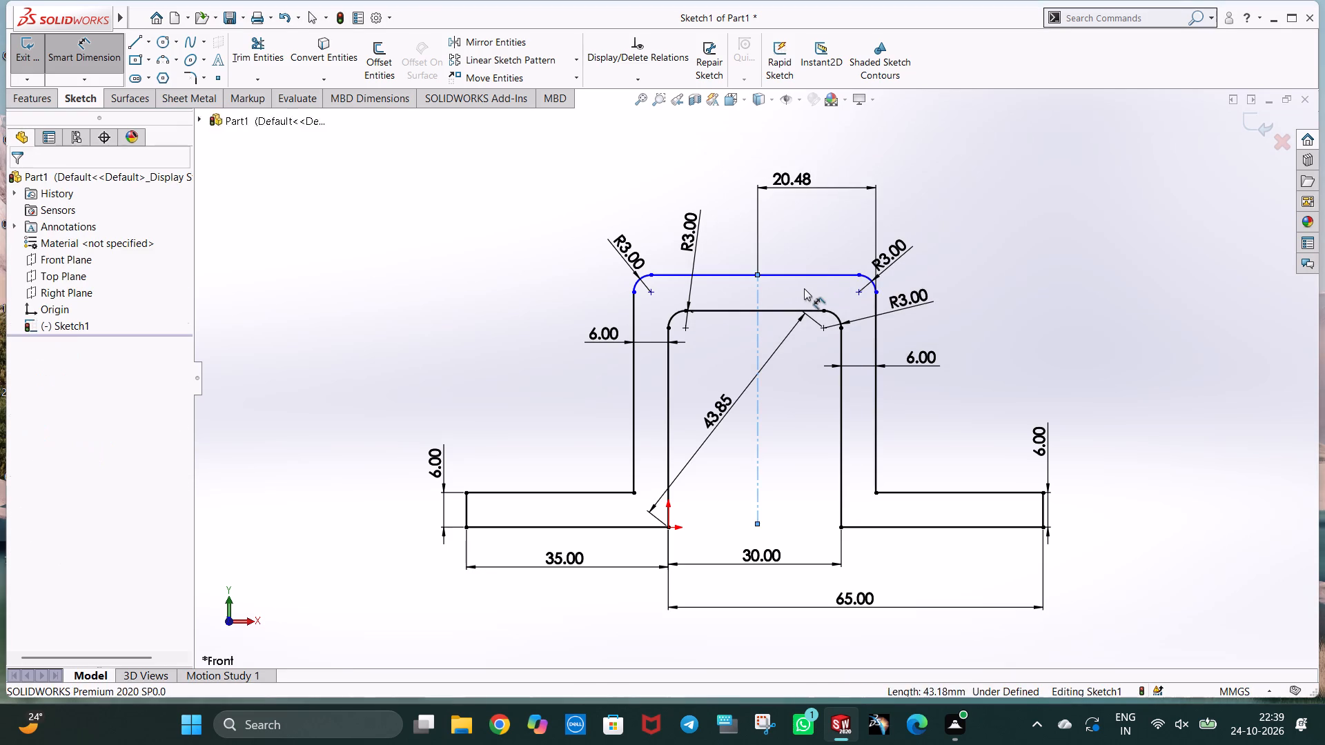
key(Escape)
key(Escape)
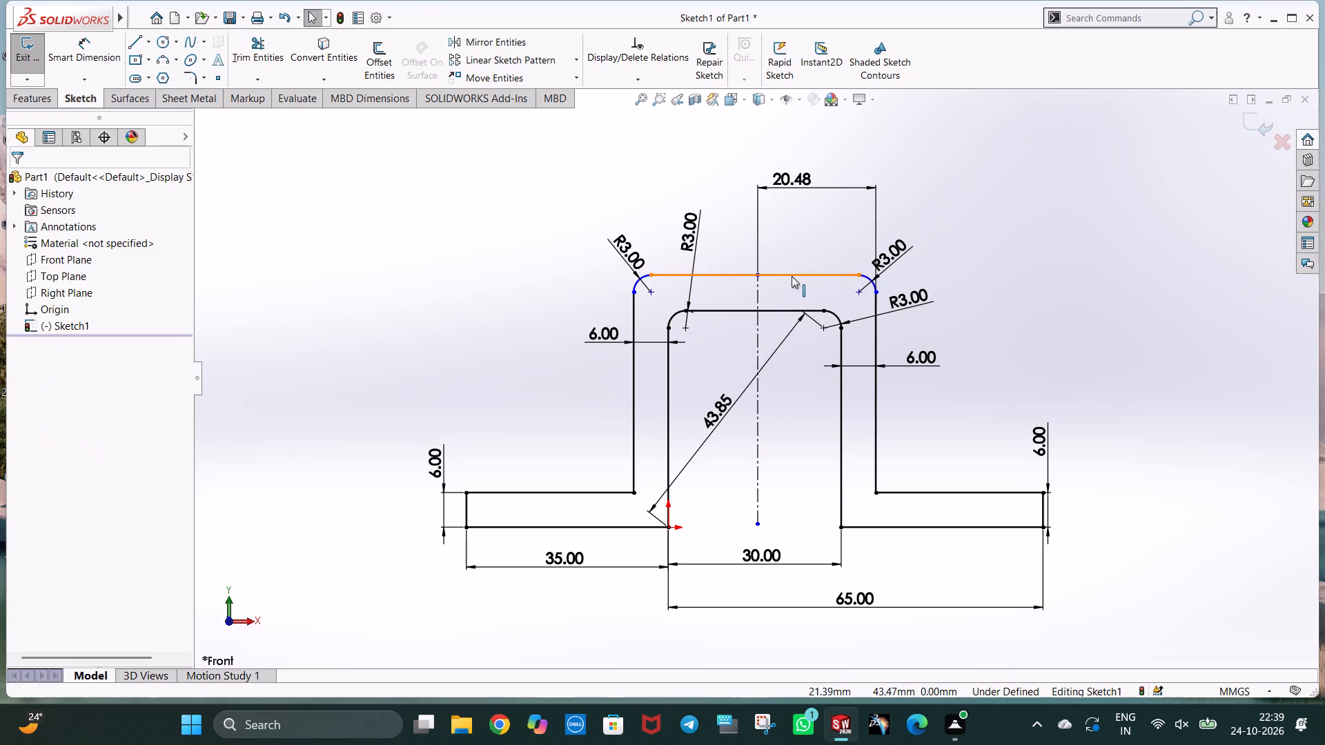
Add a Fix relation to the outer top line so the profile sketch is fully defined.
click(792, 276)
click(37, 399)
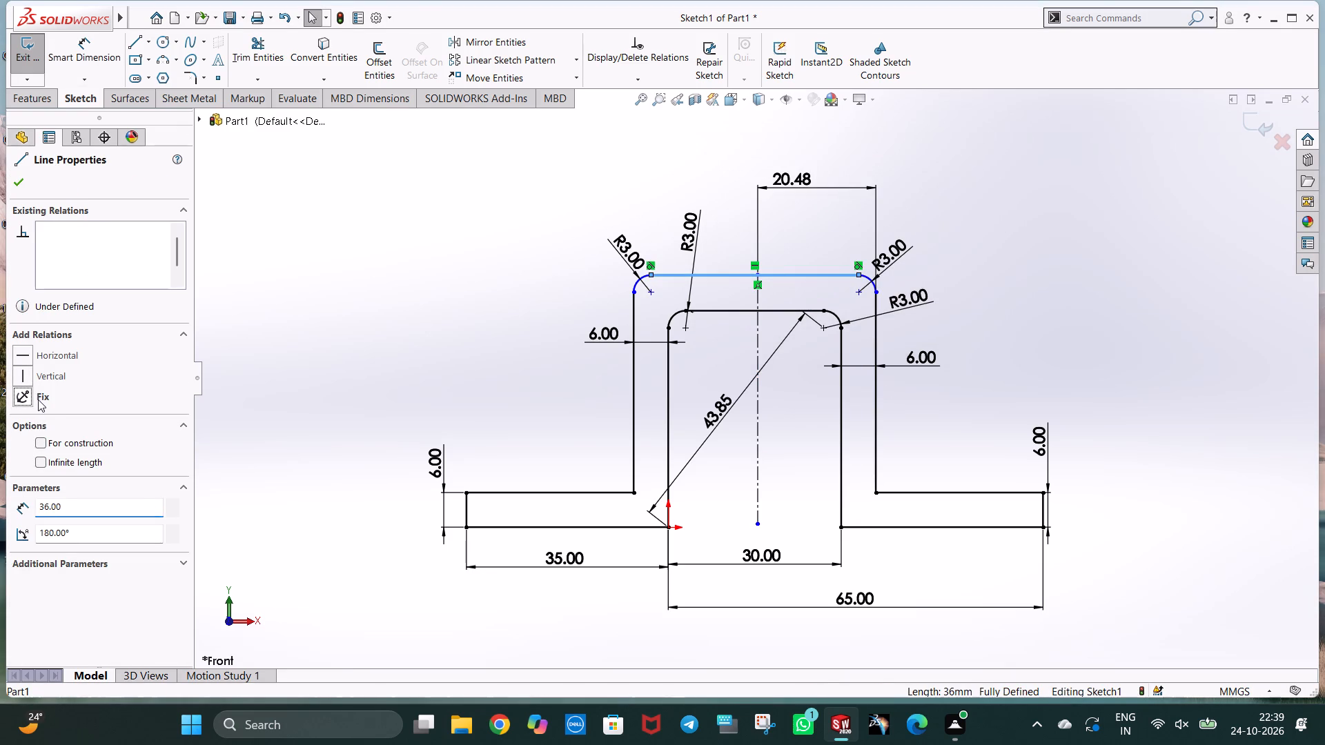
click(1013, 292)
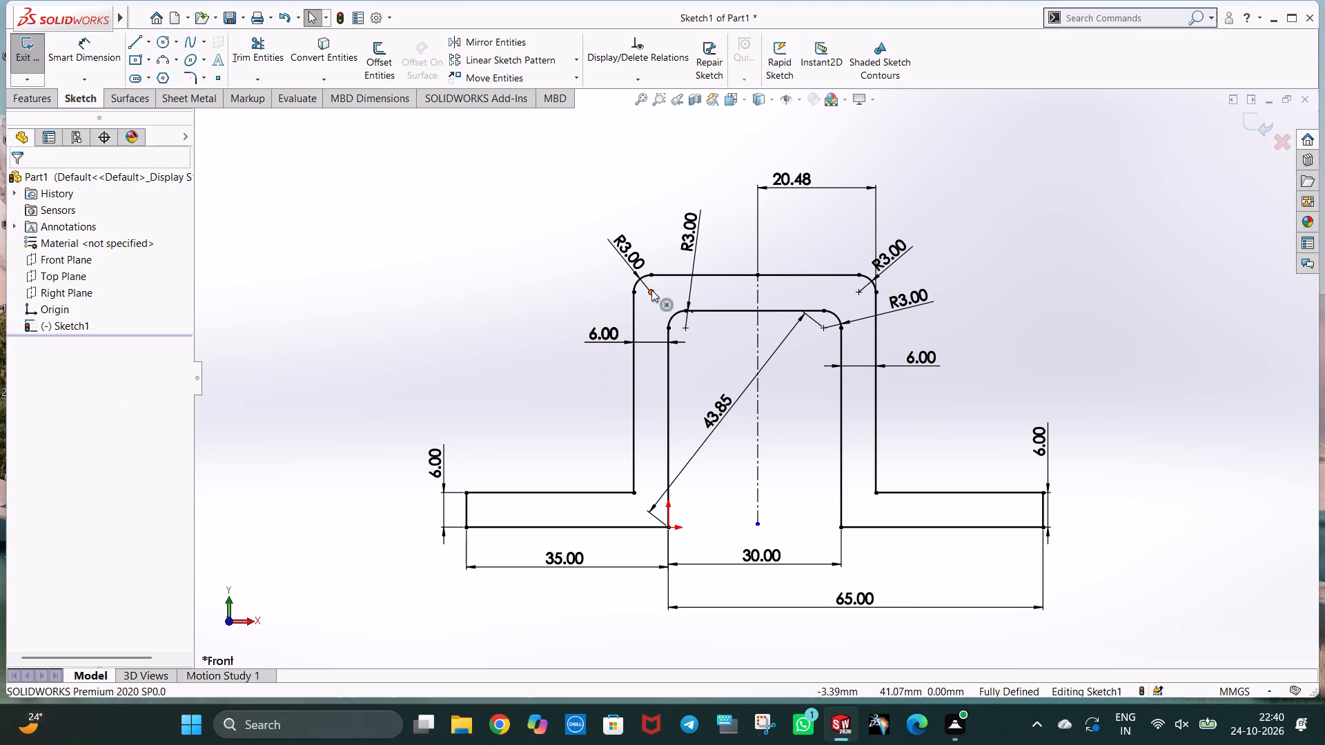
Save the part to the Desktop as a SOLIDWORKS Part named "Offset bridge bracket".
key(ctrl+s)
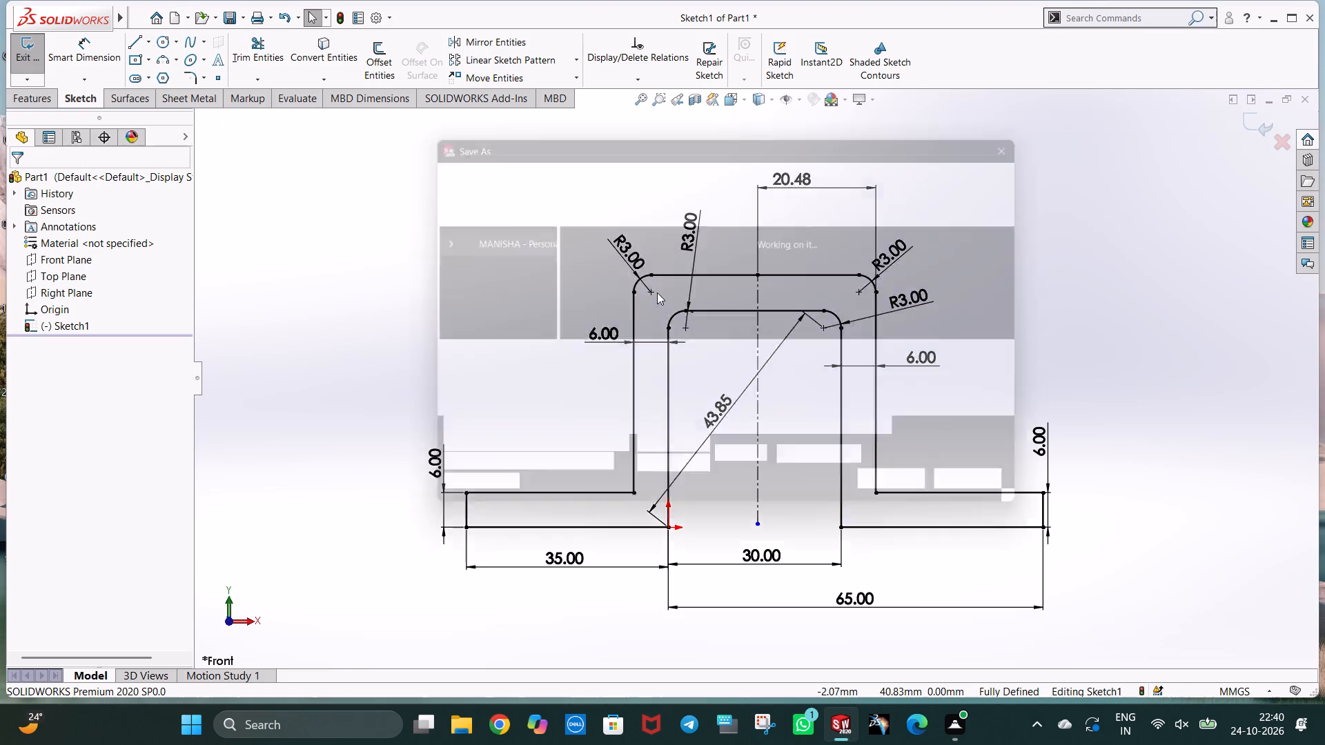
key(BackSpace)
text(ffser)
key(BackSpace)
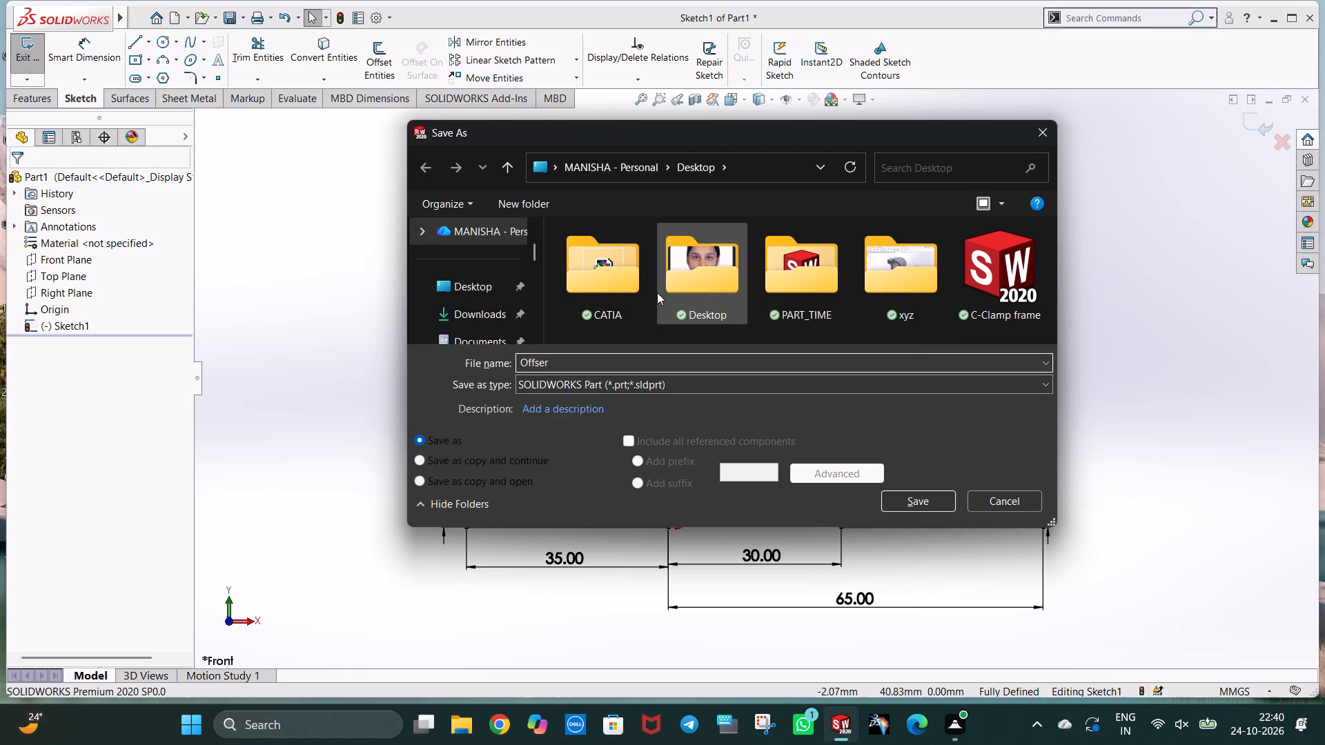
key(y)
key(BackSpace)
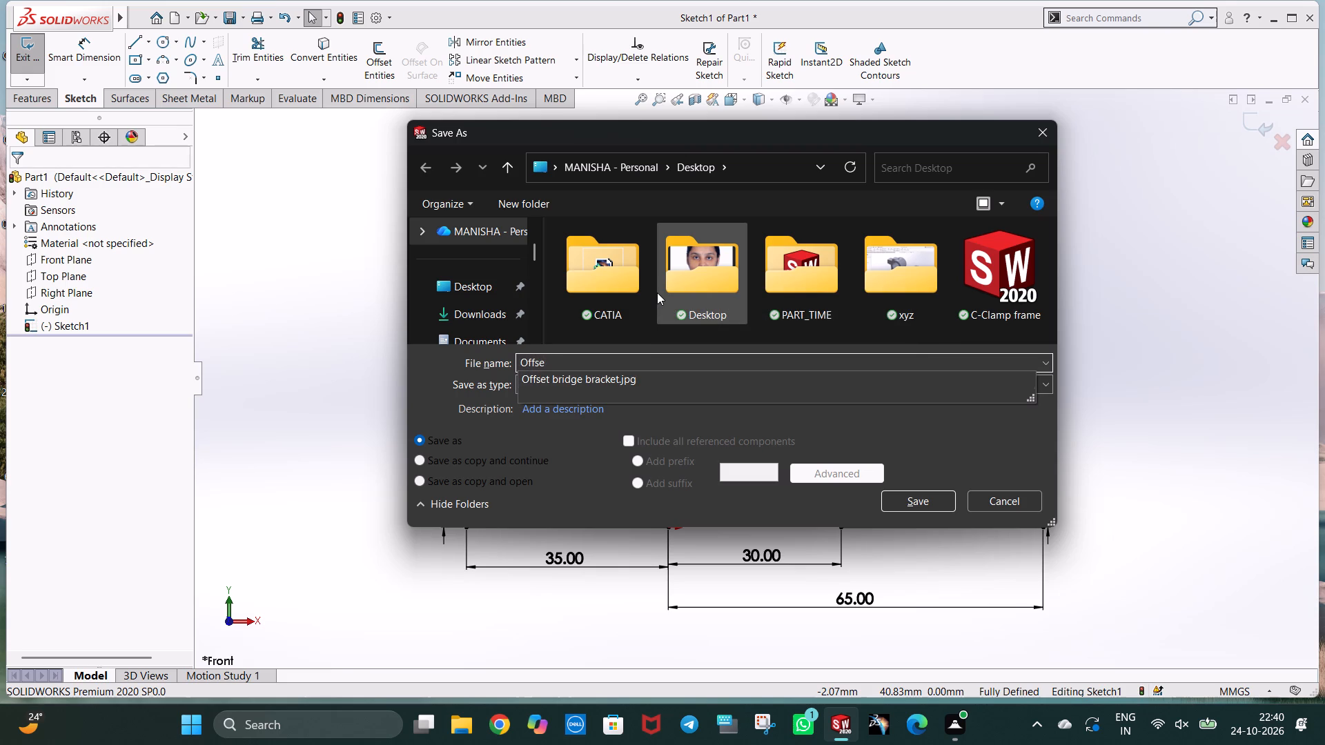
text(t bridge bracket)
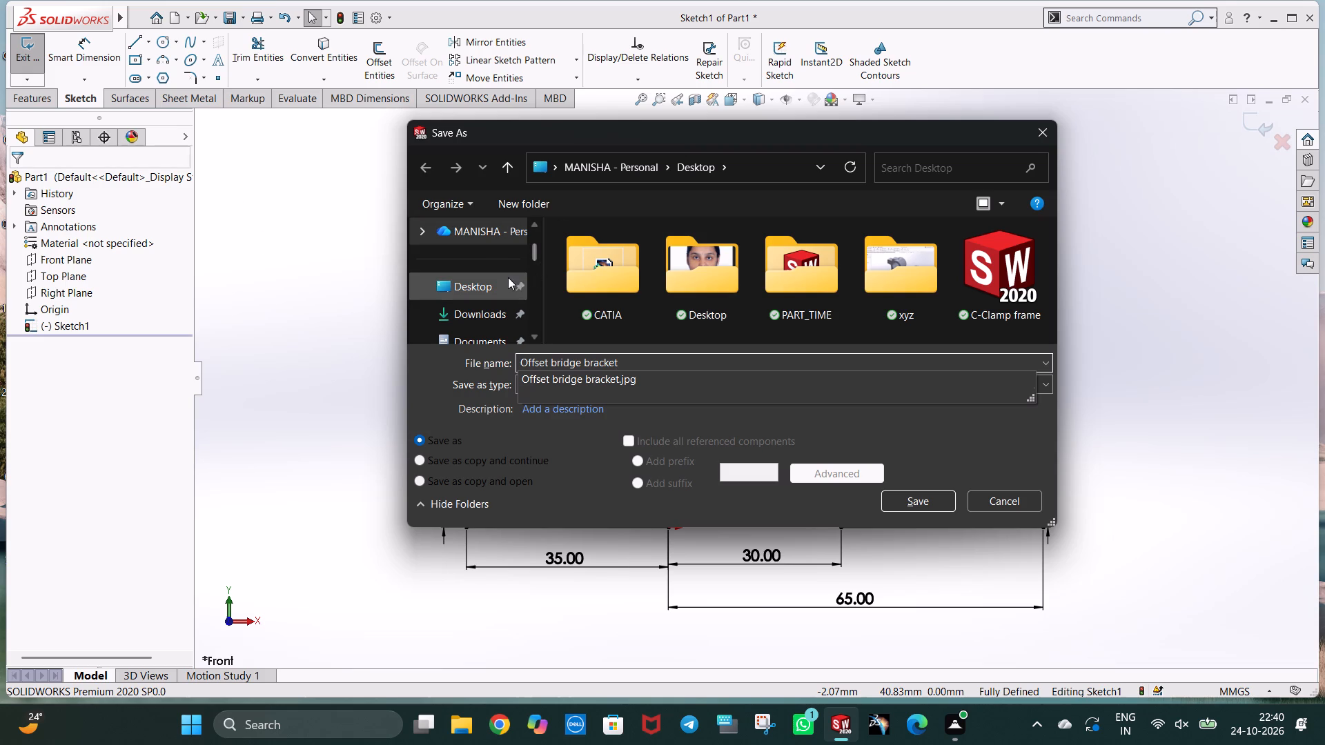
click(508, 277)
click(922, 497)
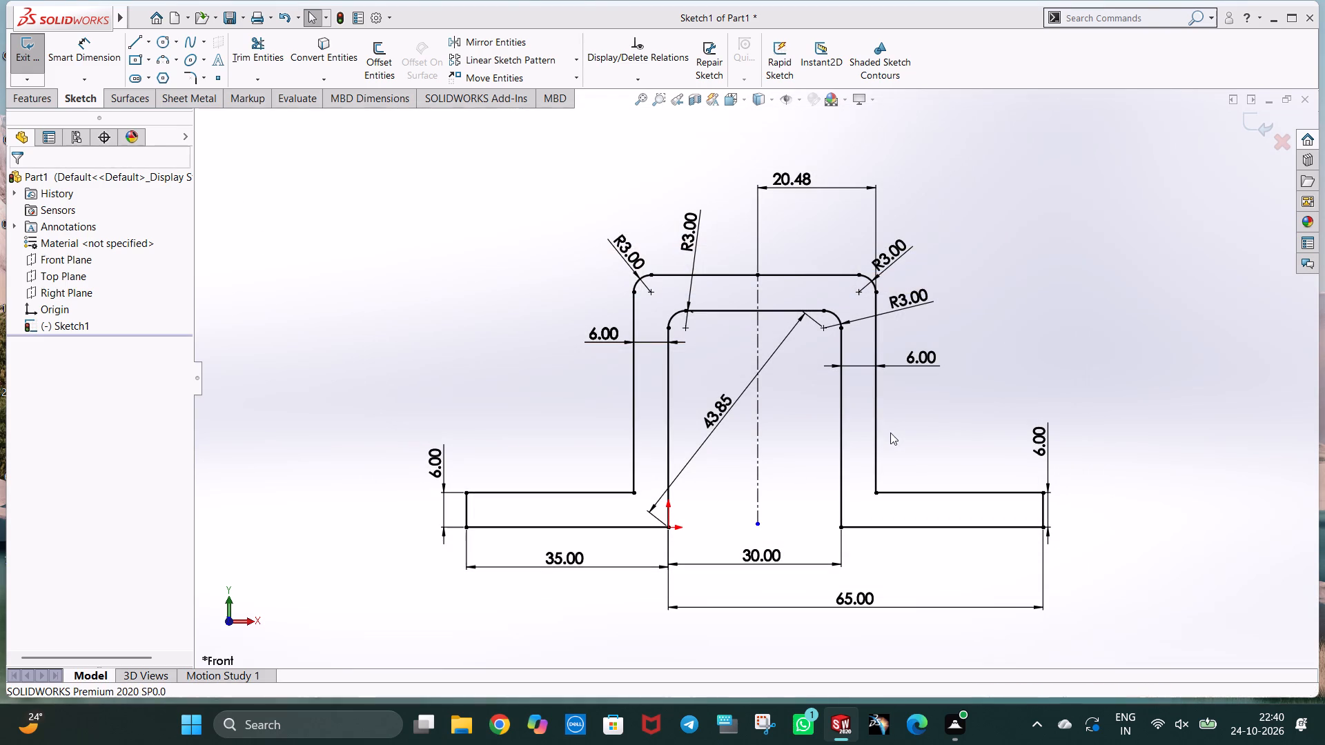
click(1008, 369)
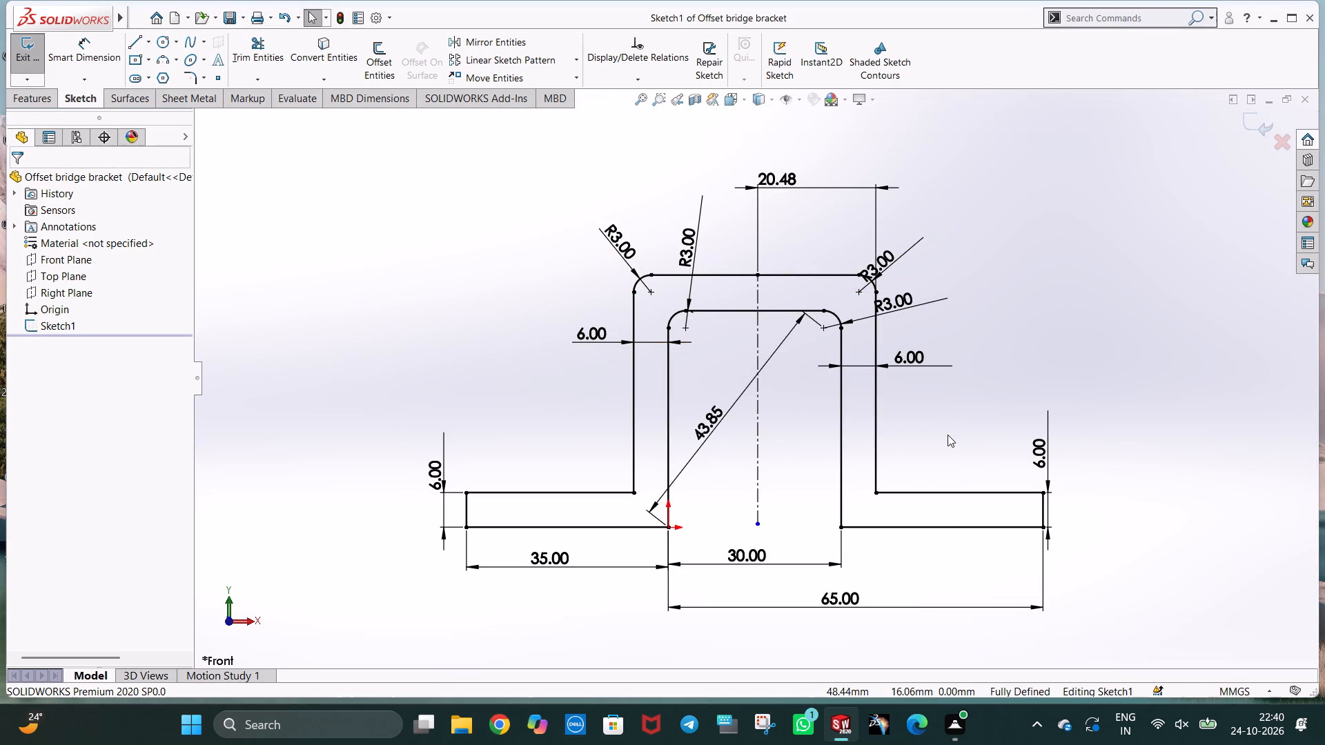
Extrude the hat-shaped profile 40 mm as a boss with the Mid Plane end condition.
click(25, 99)
click(37, 61)
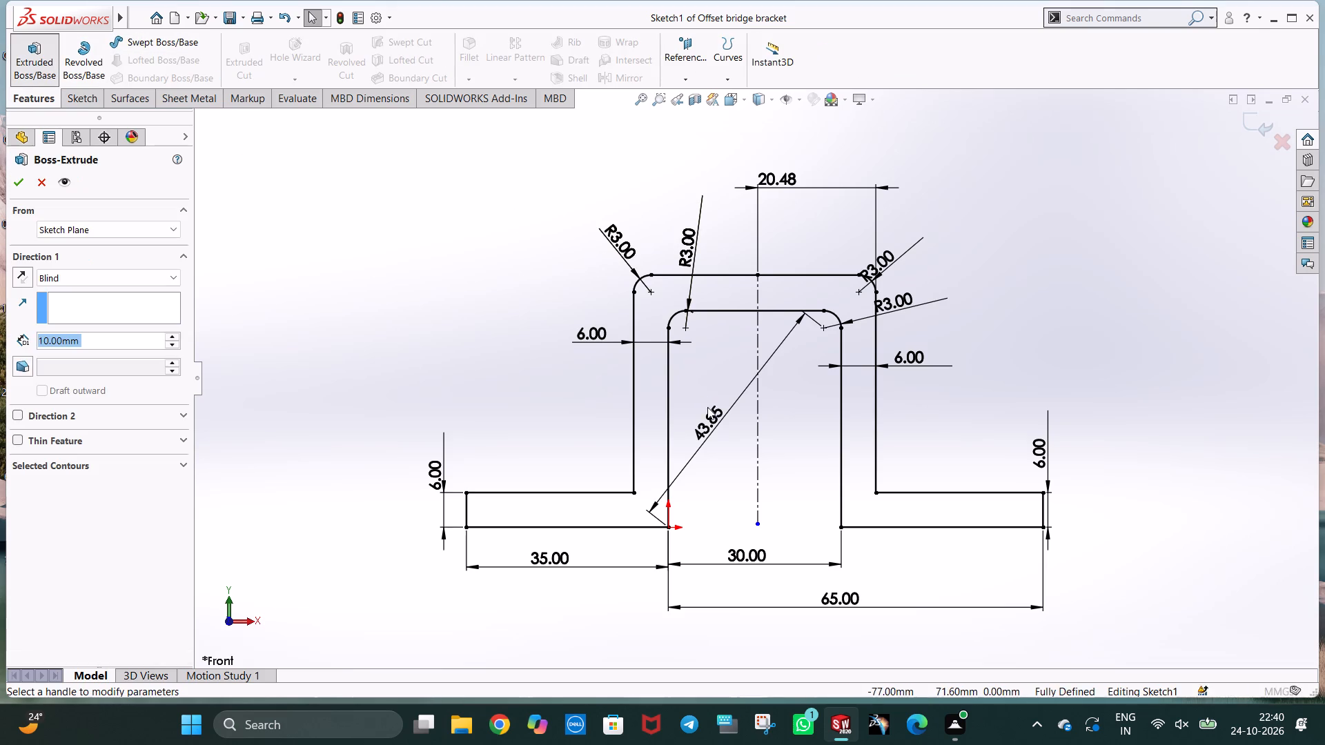
scroll(707, 407, up, 1)
middle_drag(707, 407, 698, 428)
click(135, 282)
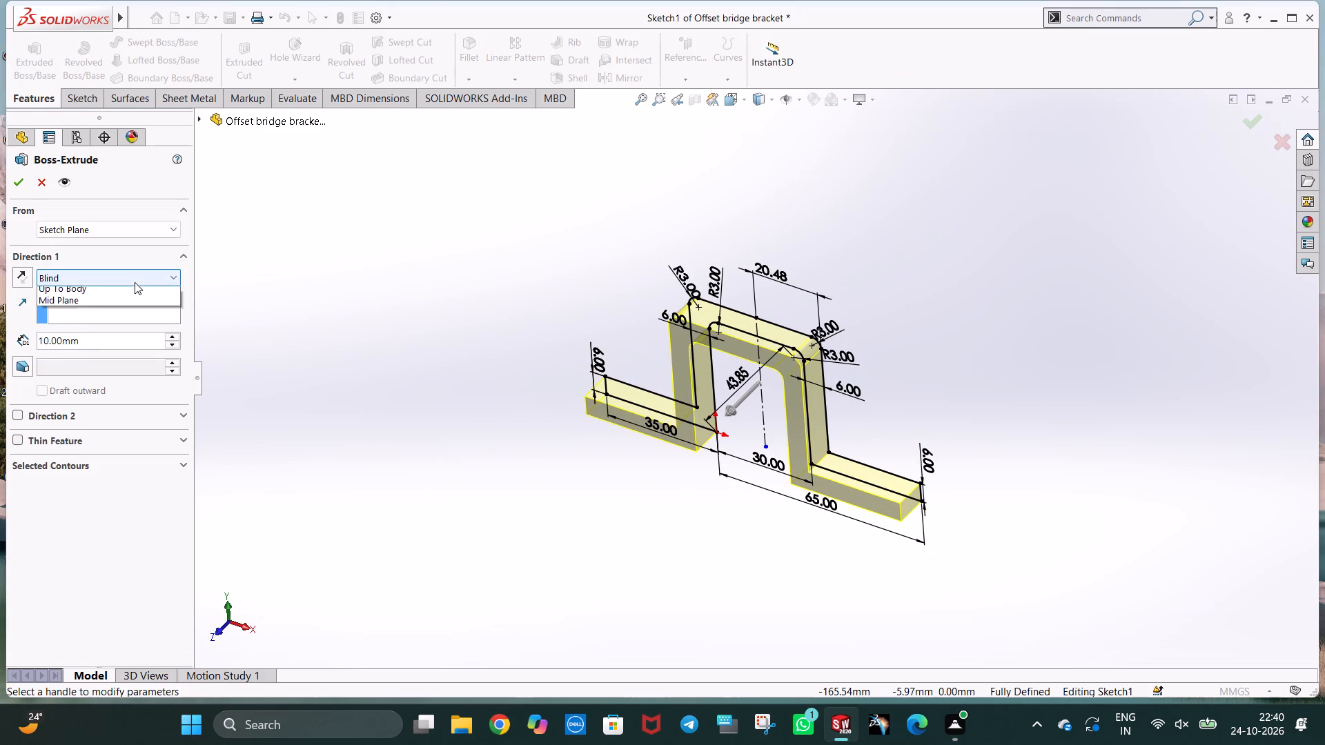
click(92, 352)
middle_drag(705, 488, 762, 470)
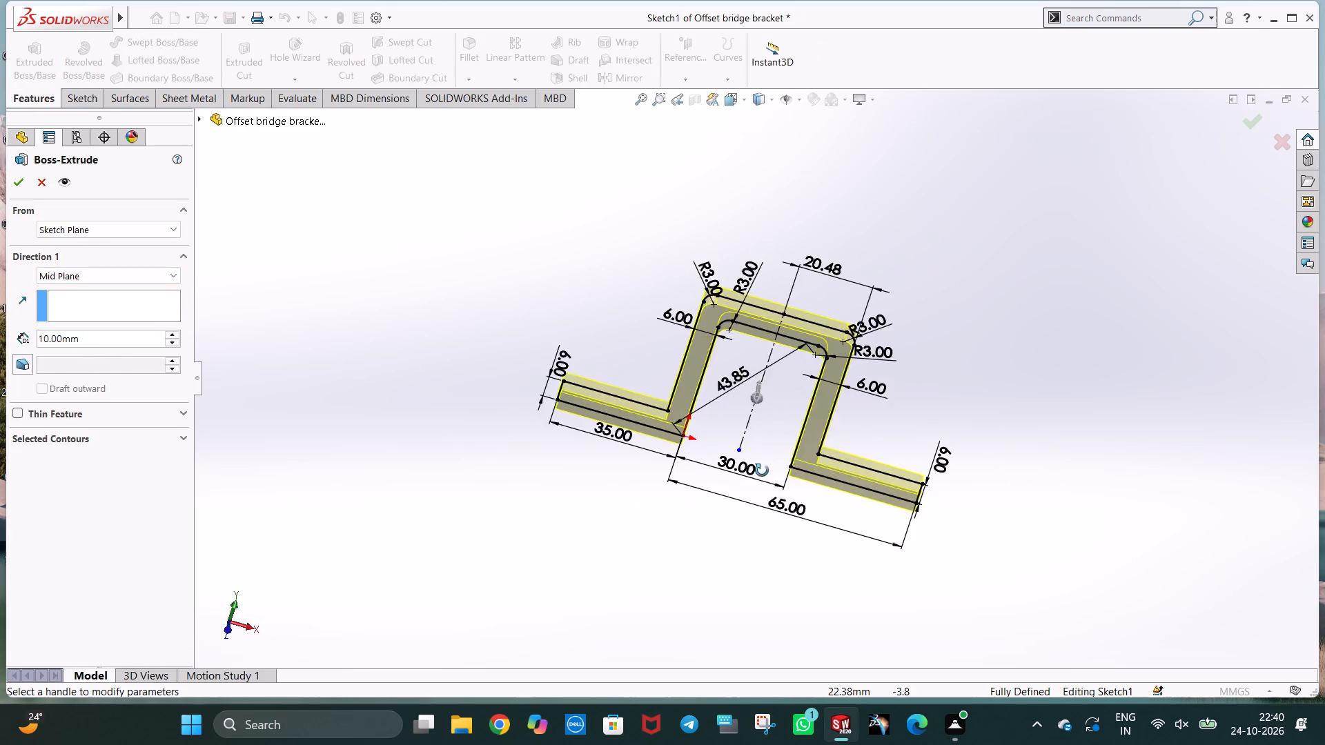
middle_drag(762, 470, 787, 462)
middle_drag(649, 475, 648, 506)
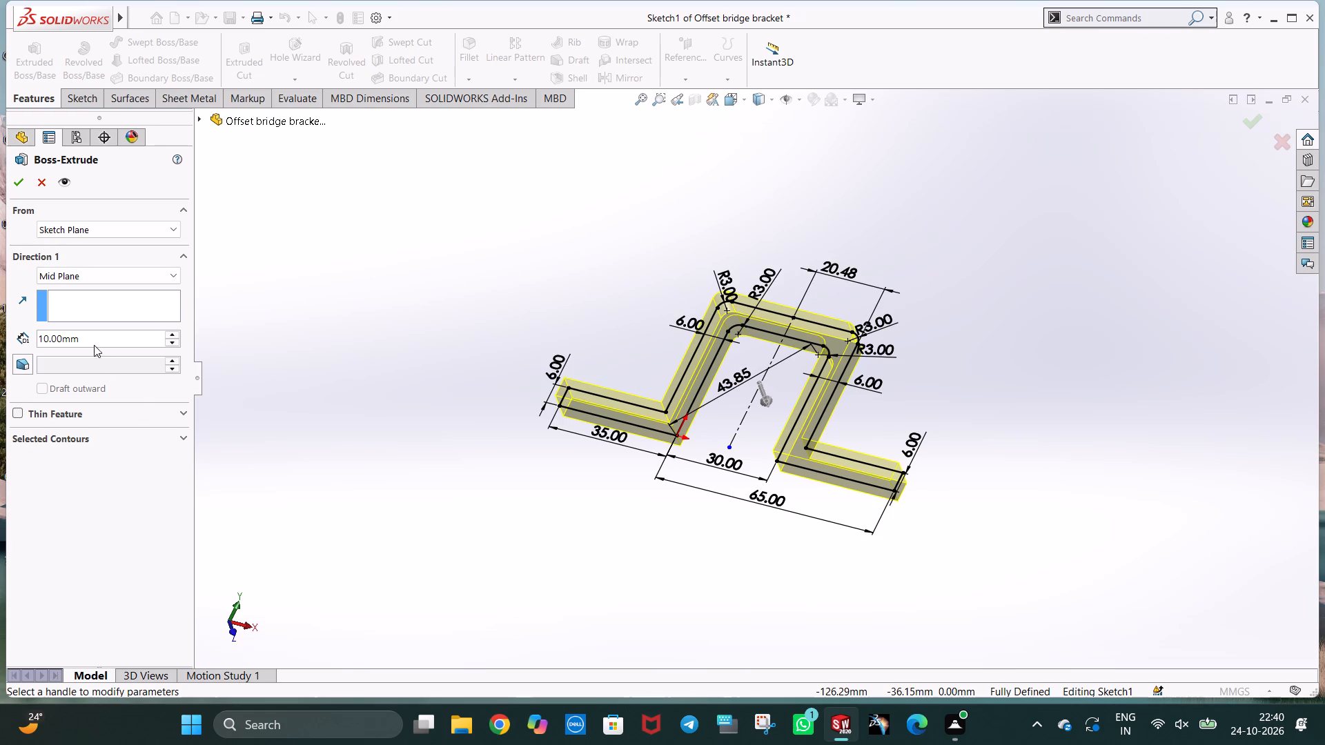
click(41, 339)
key(BackSpace)
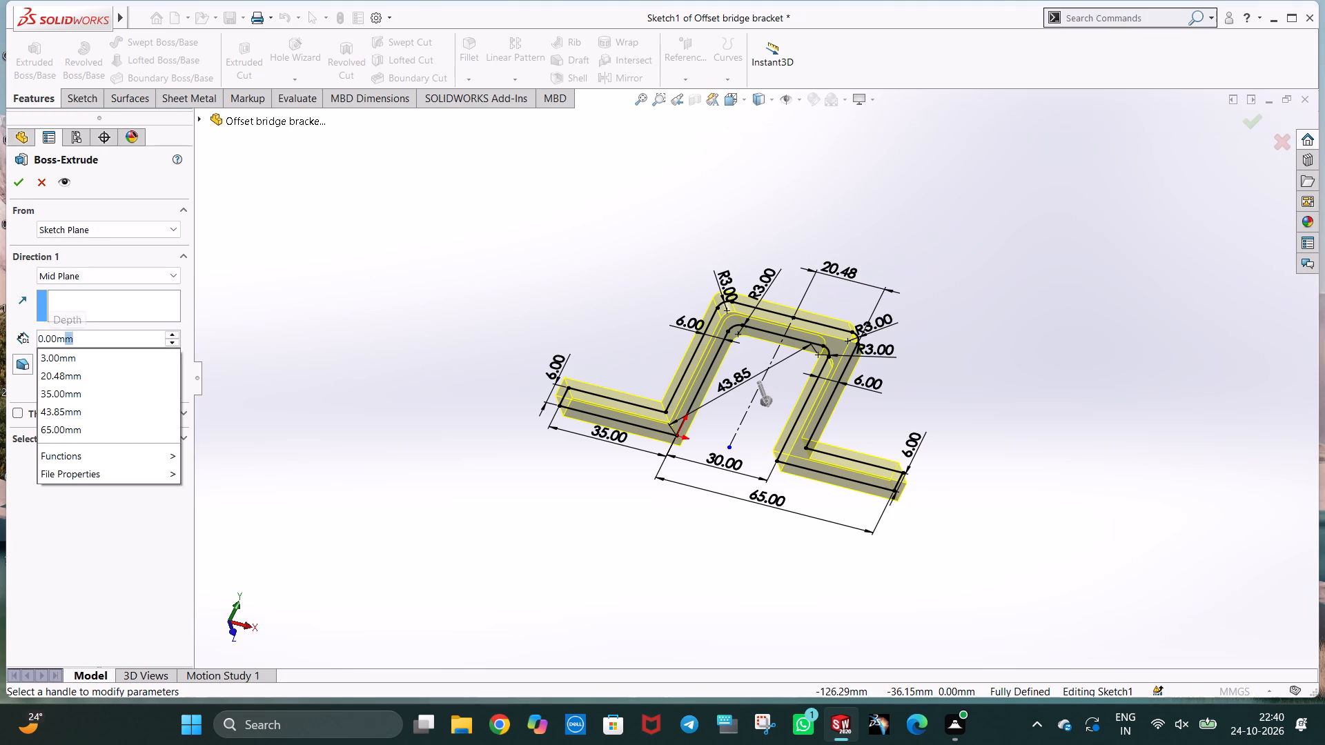
key(4)
click(338, 318)
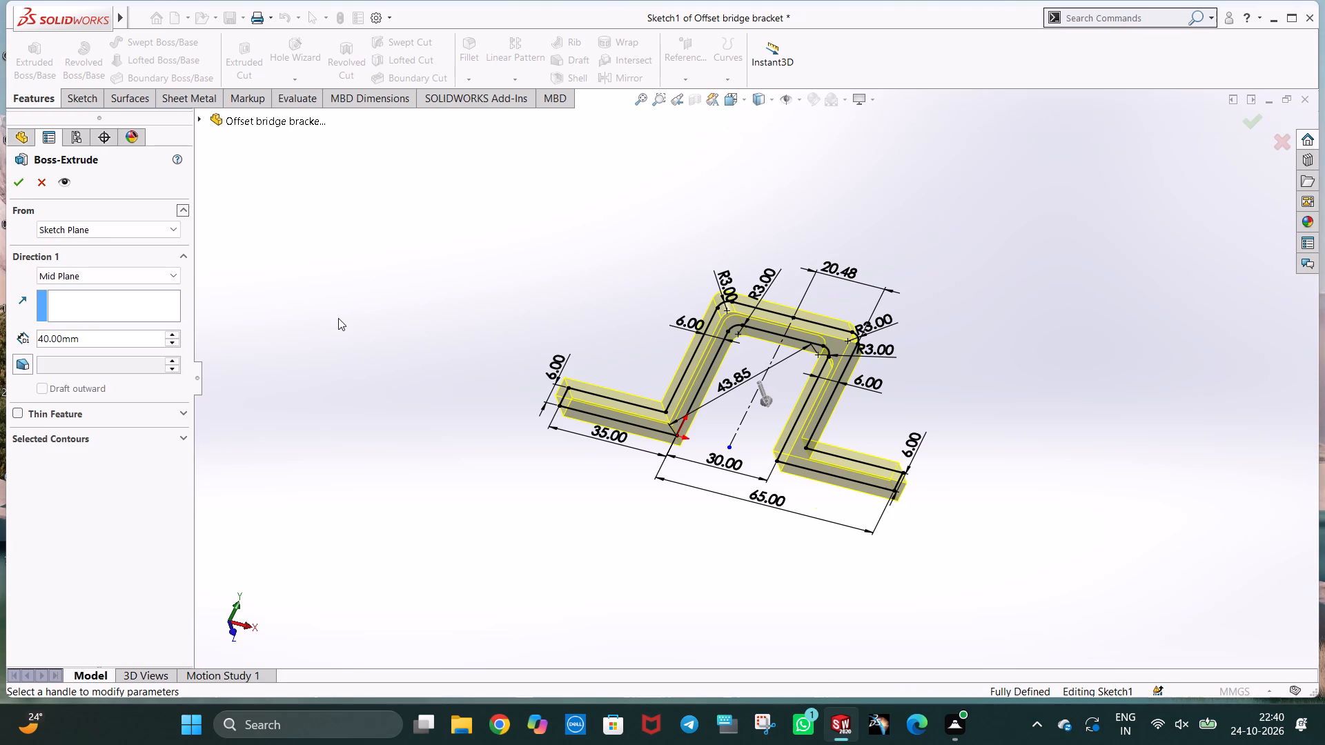
click(10, 187)
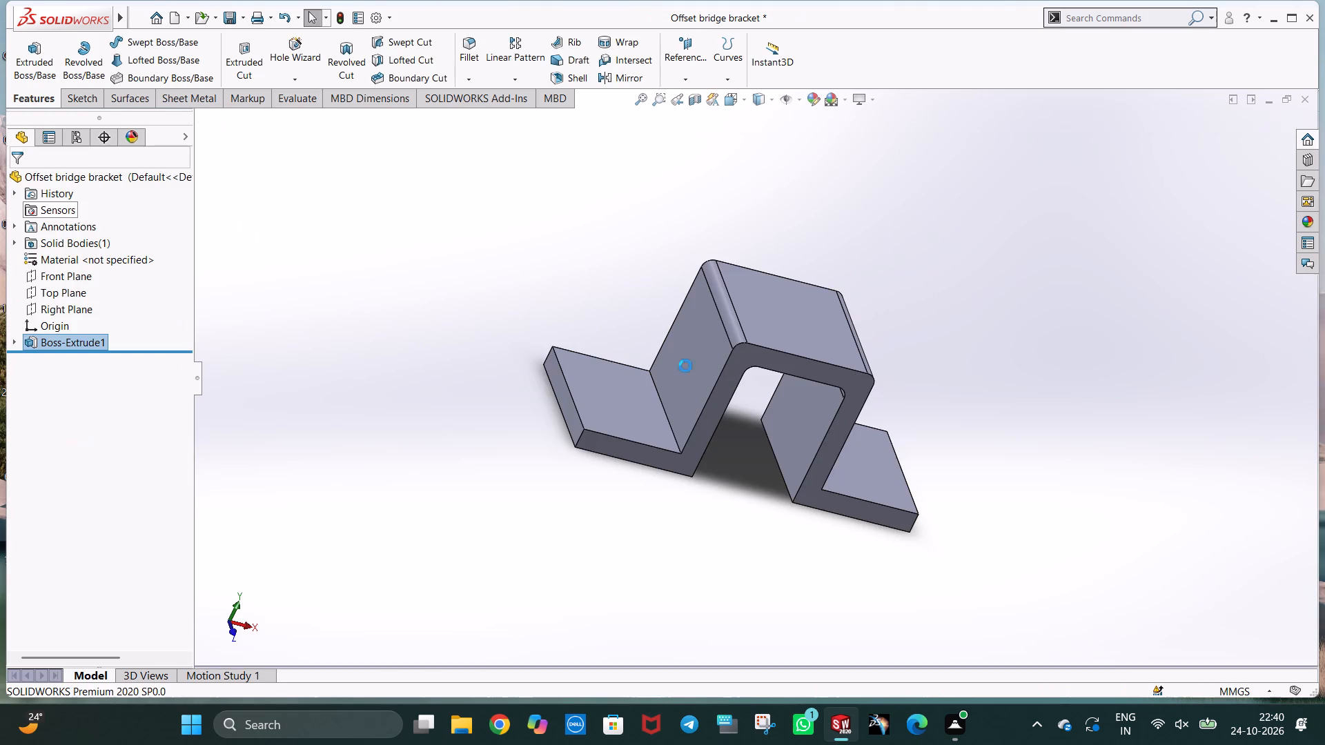
Examine the extruded bracket from below, from the side and from the front.
middle_drag(1034, 436, 1002, 338)
middle_drag(1084, 436, 1106, 343)
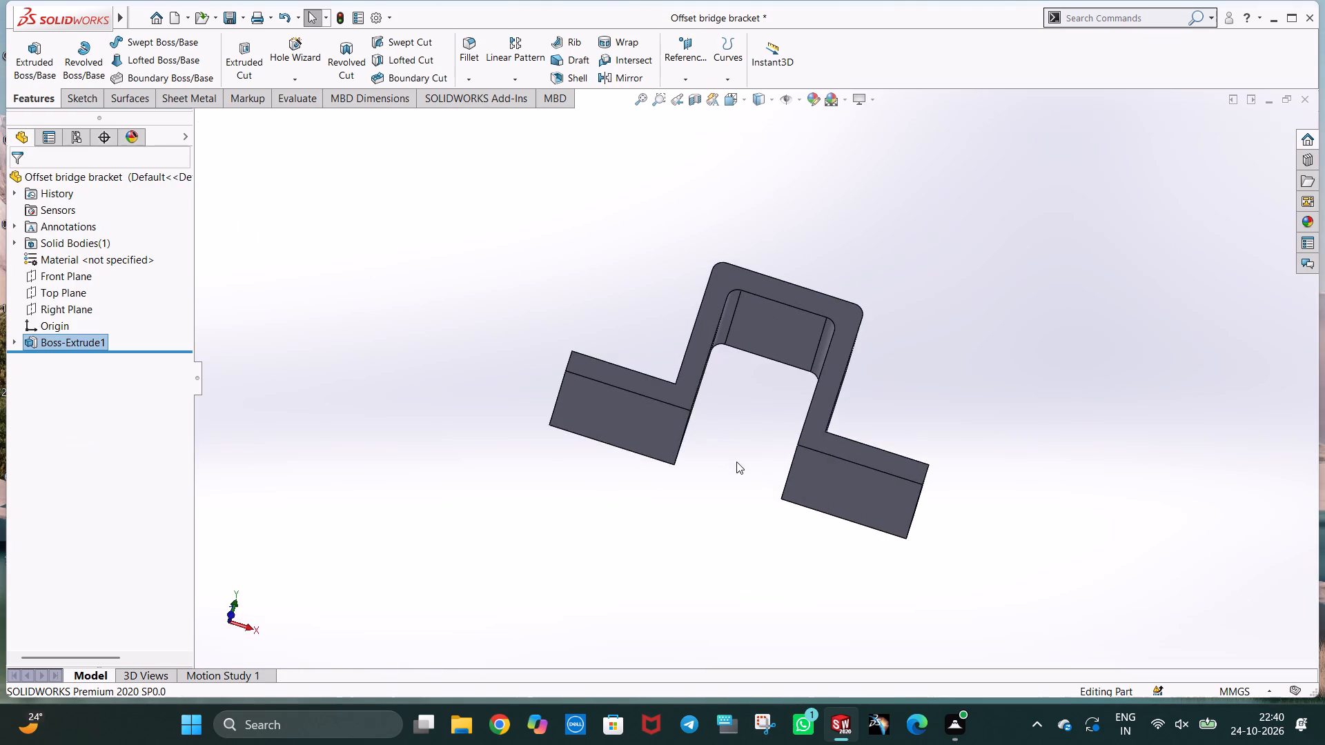
middle_drag(736, 461, 682, 563)
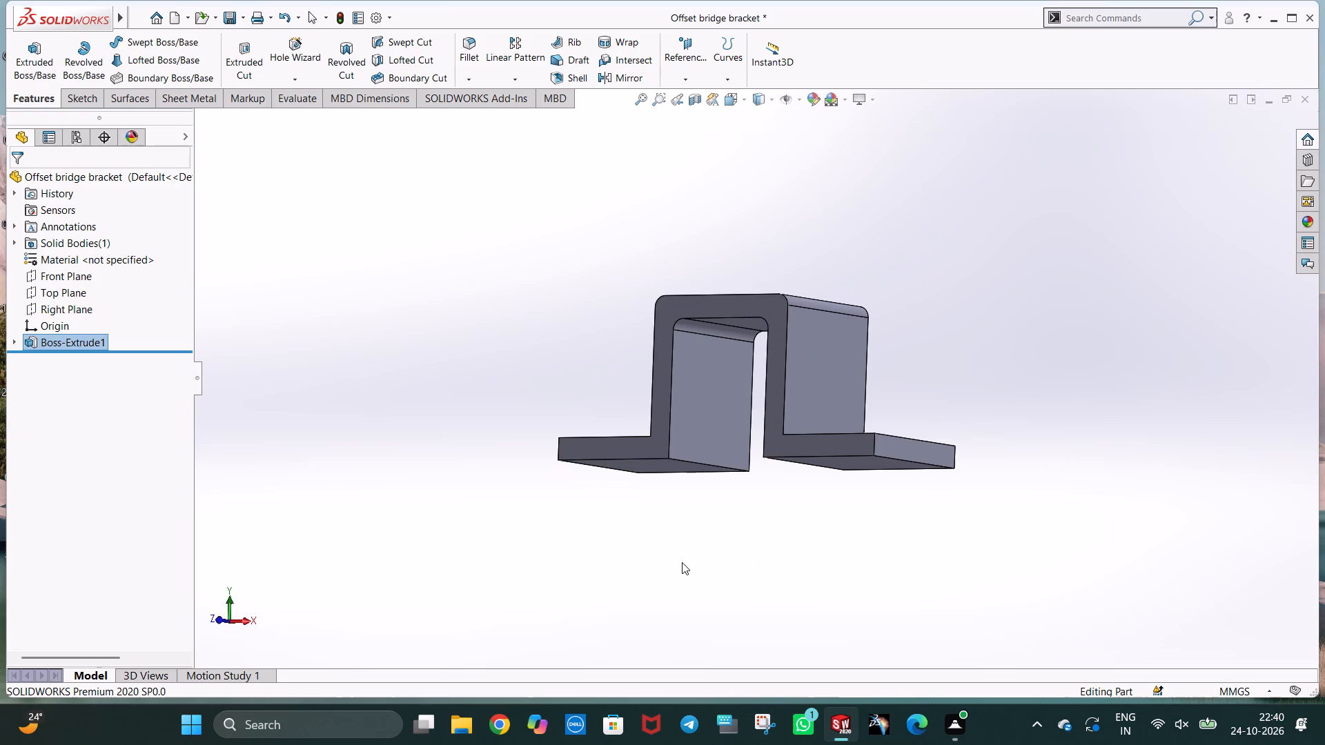
key(ctrl+1)
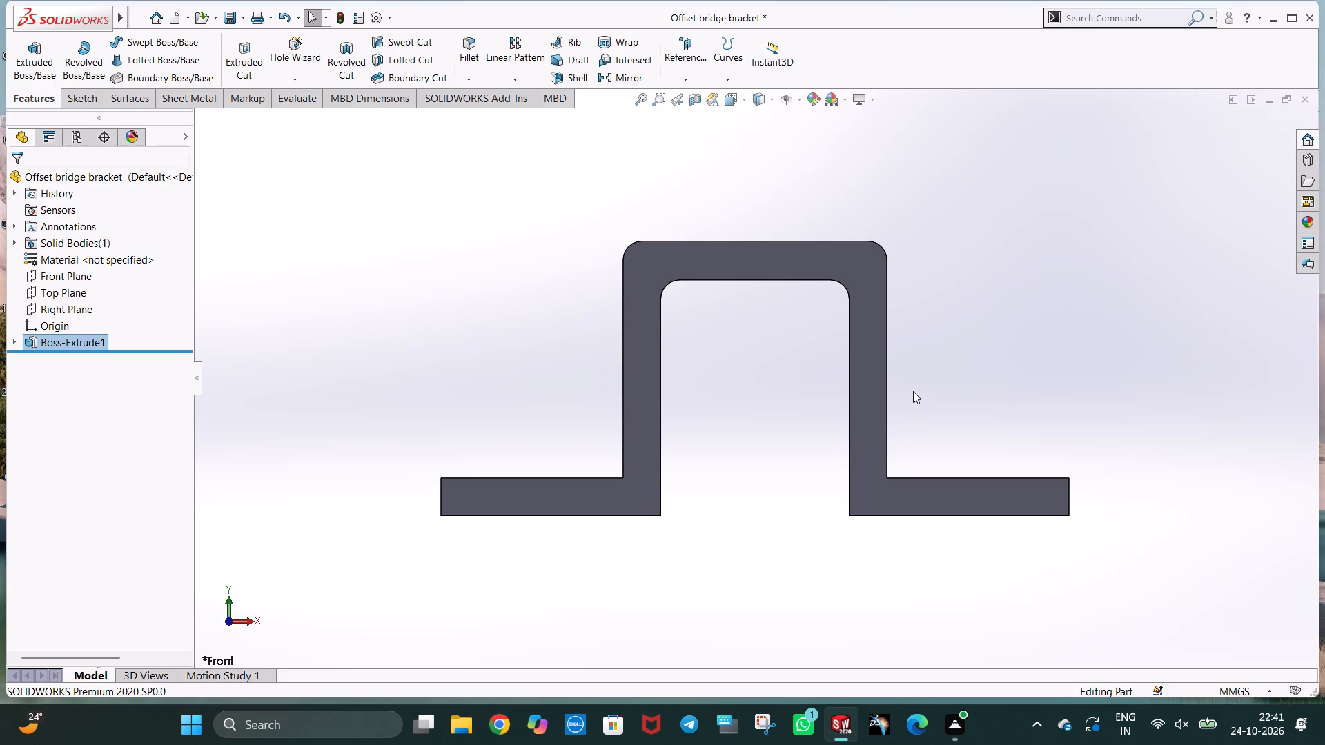
middle_drag(914, 394, 944, 423)
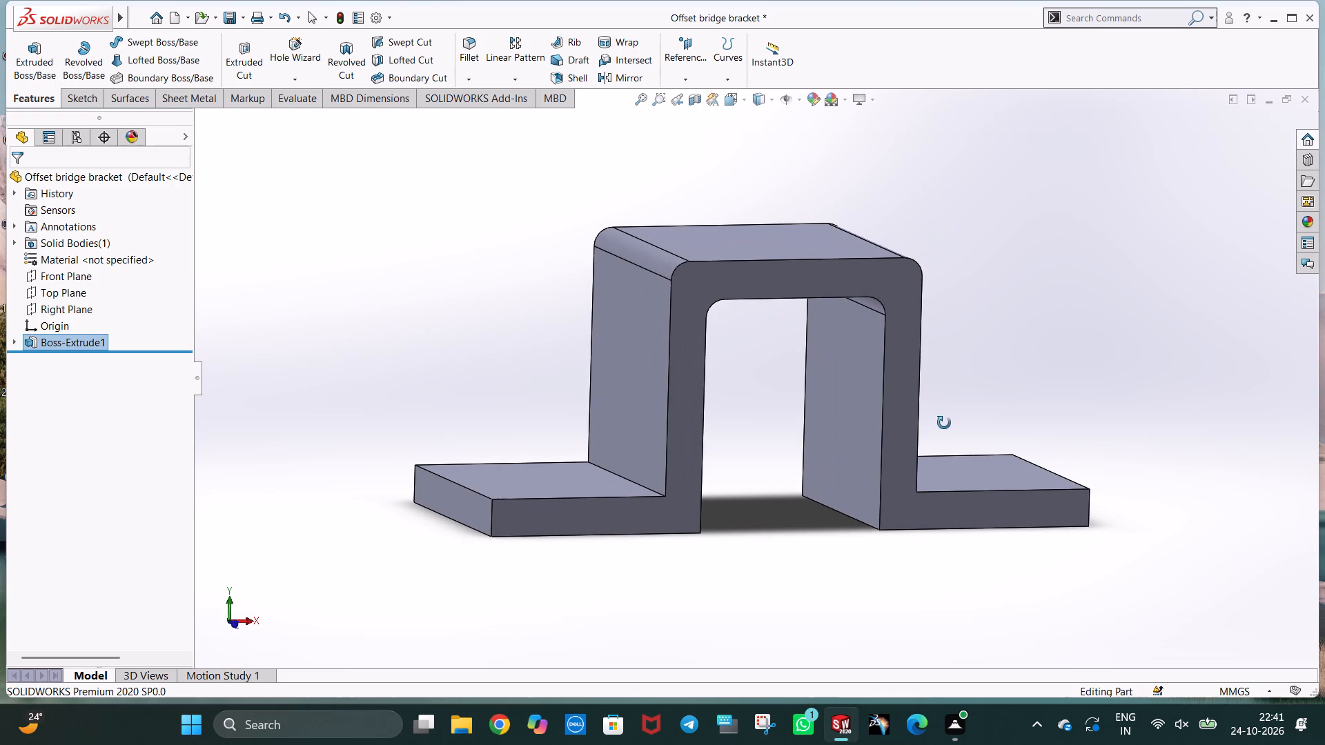
middle_drag(944, 423, 919, 406)
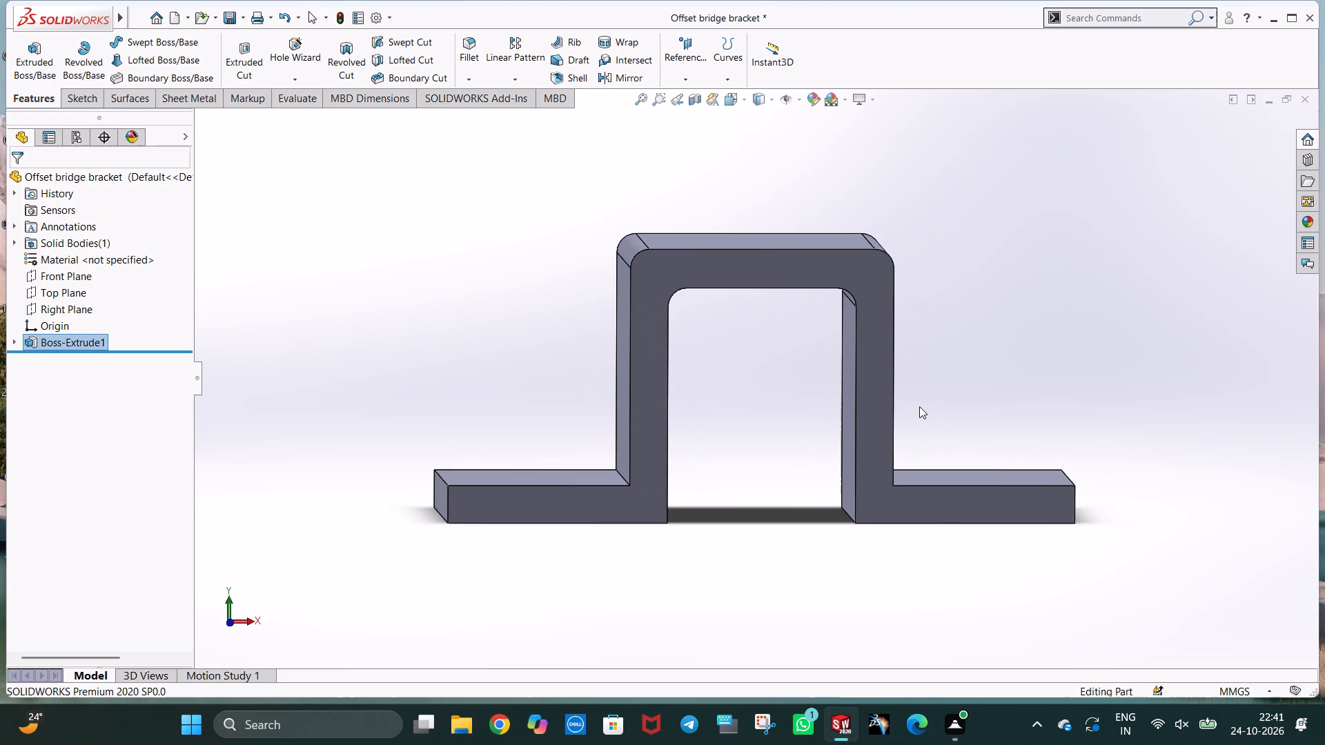
key(ctrl+1)
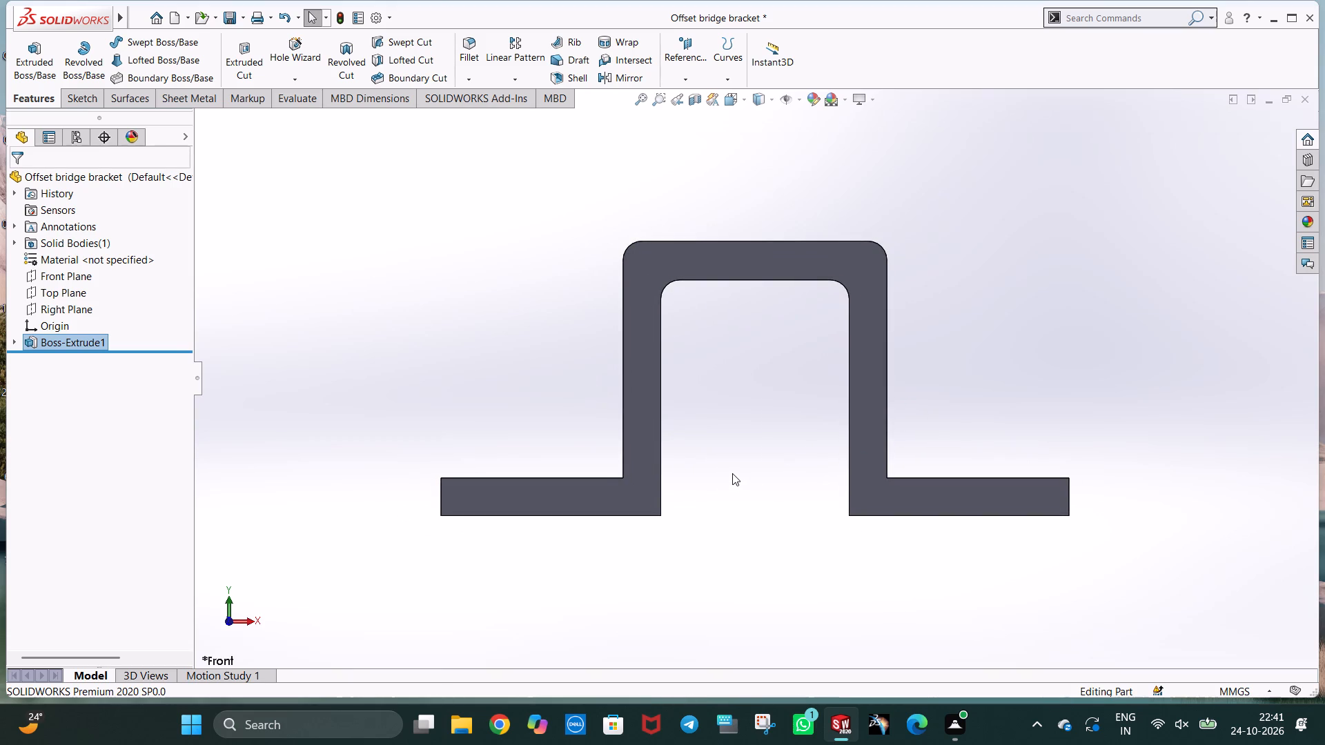
On the Front Plane, sketch the two 20 mm vertical sides and 6 mm bottom edge of a rectangle over the left leg, starting at the origin.
click(80, 95)
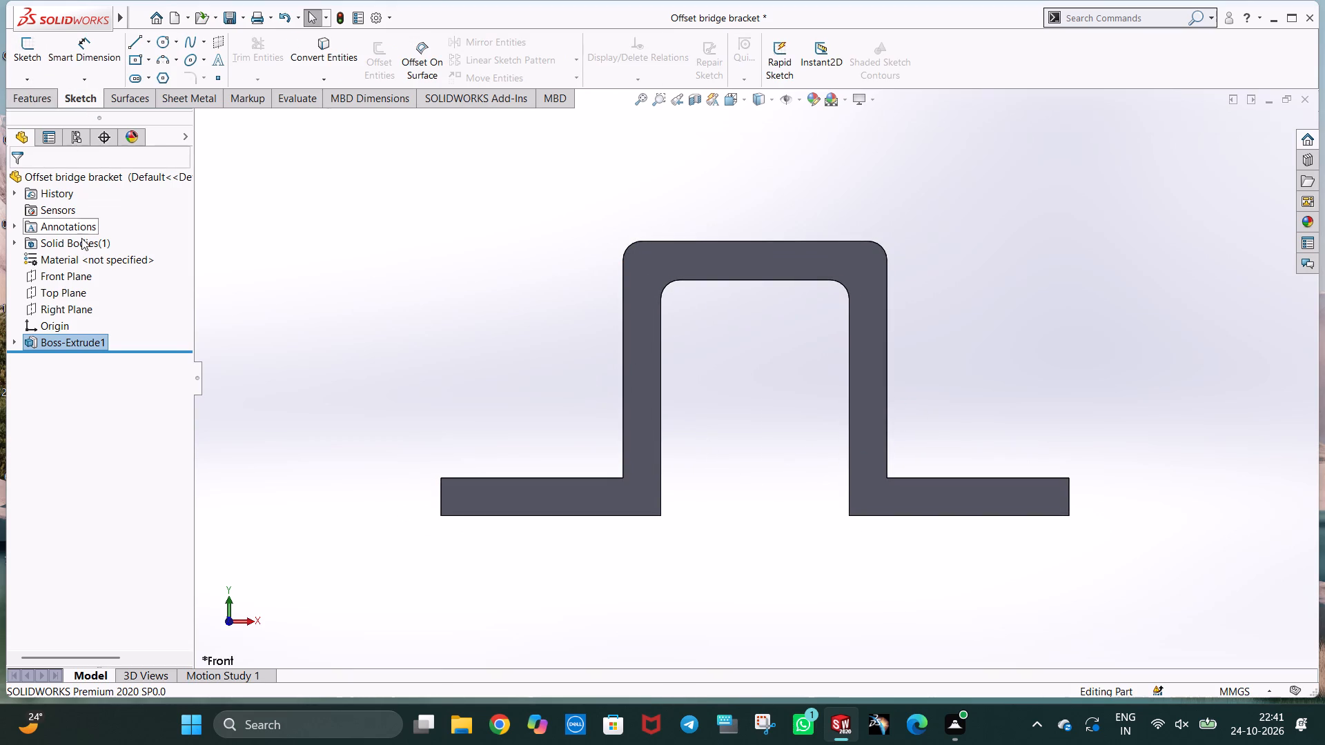
click(69, 278)
click(86, 260)
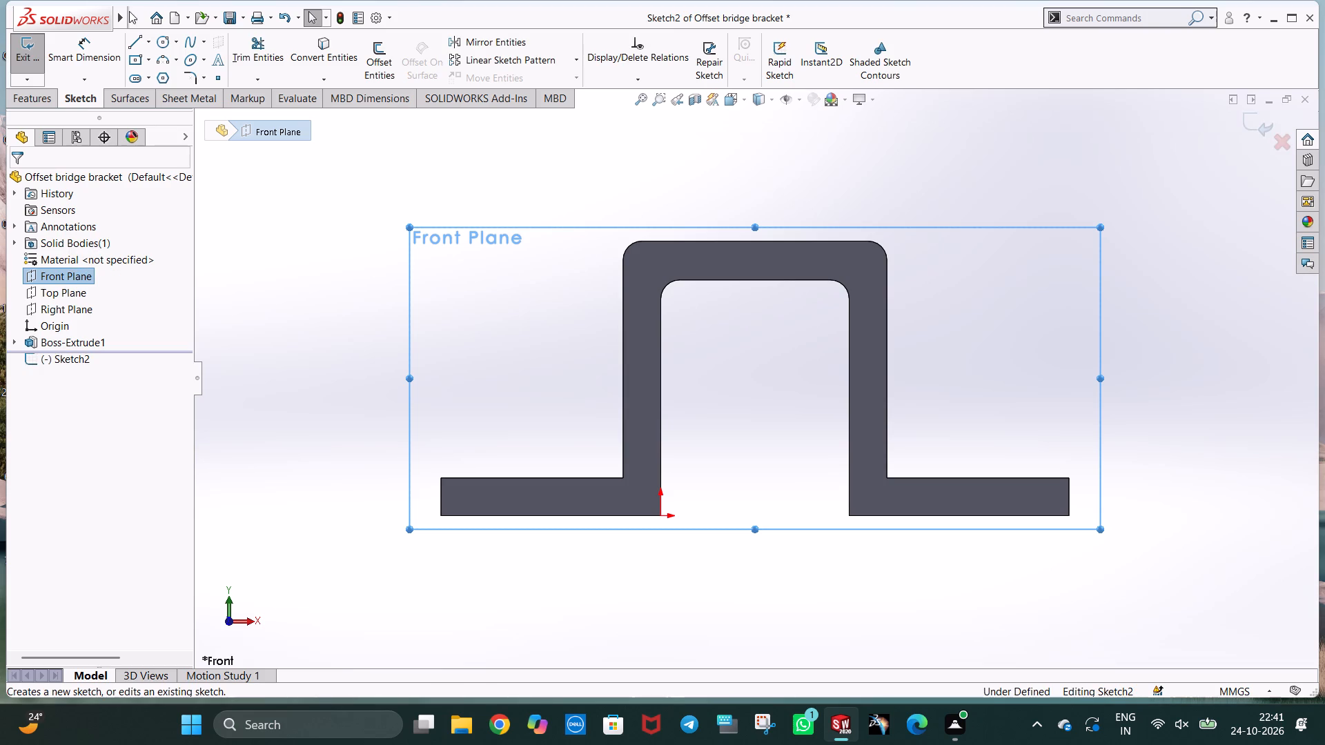
click(134, 42)
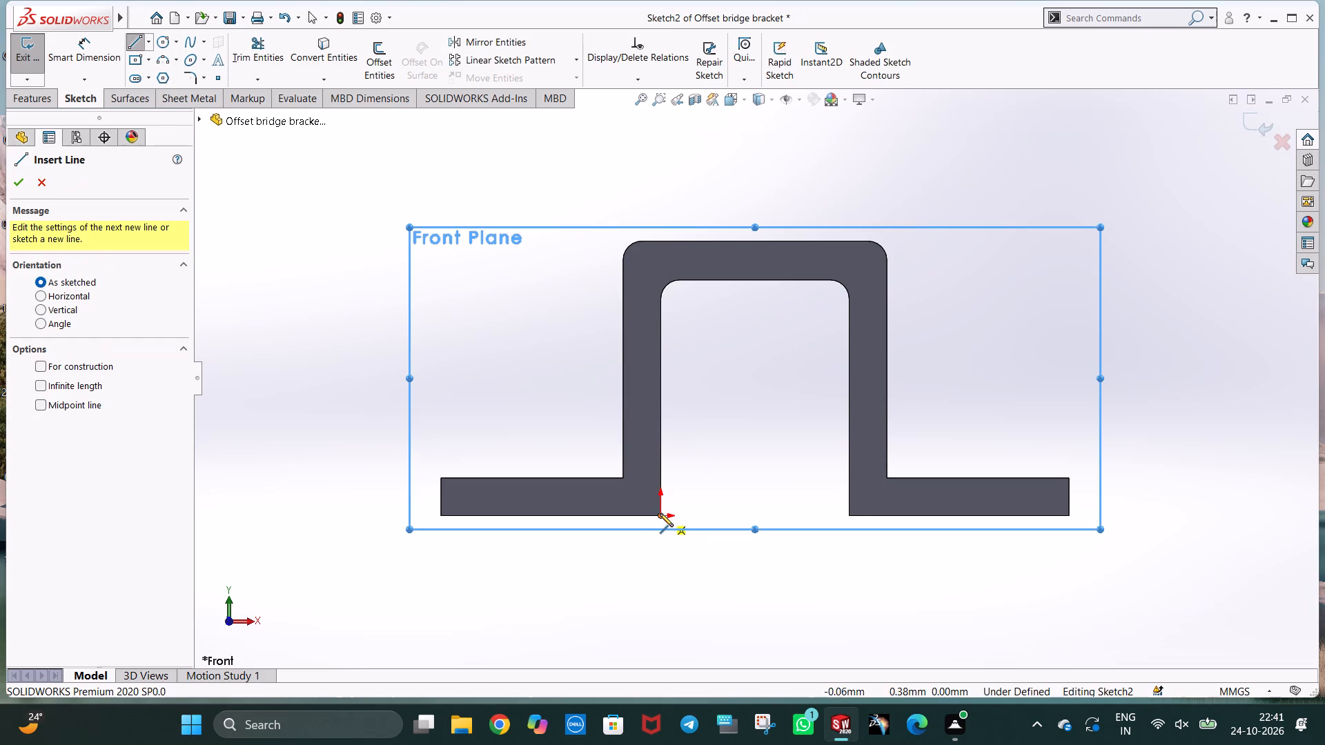
click(660, 513)
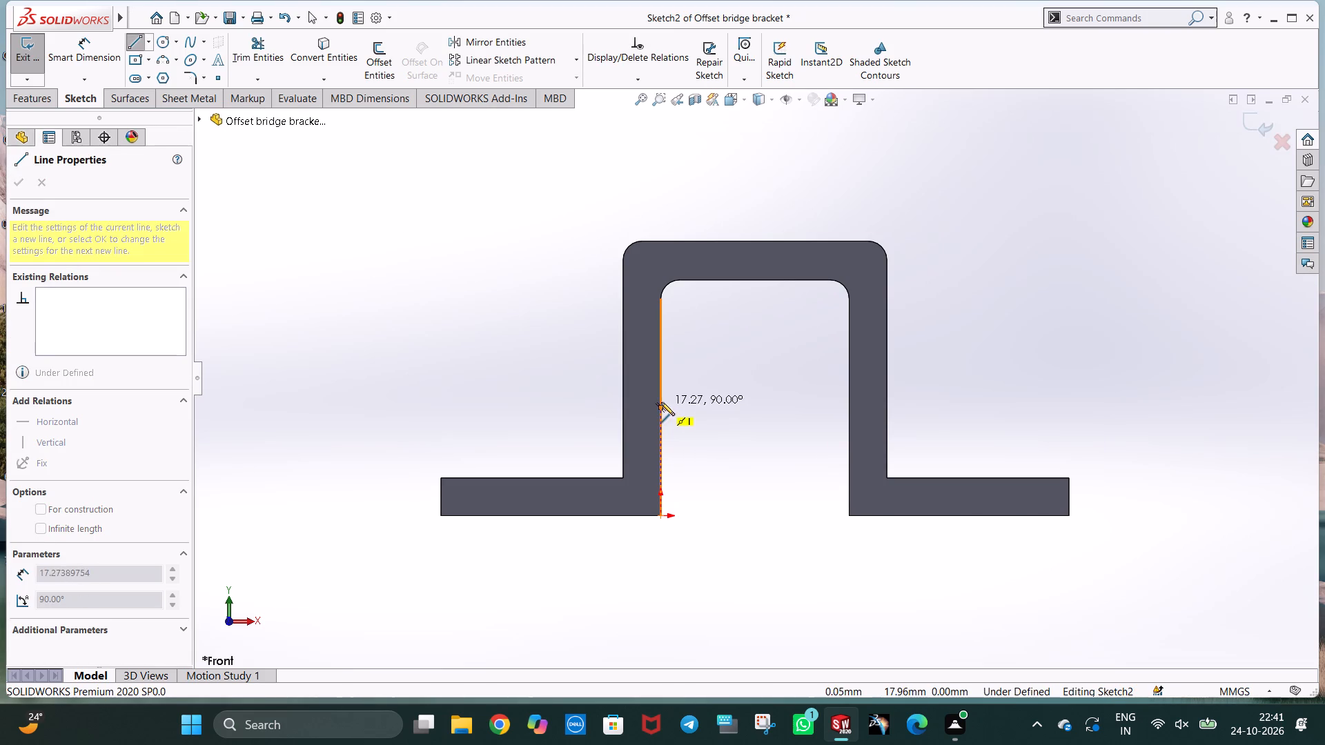
click(662, 387)
text(20)
key(Return)
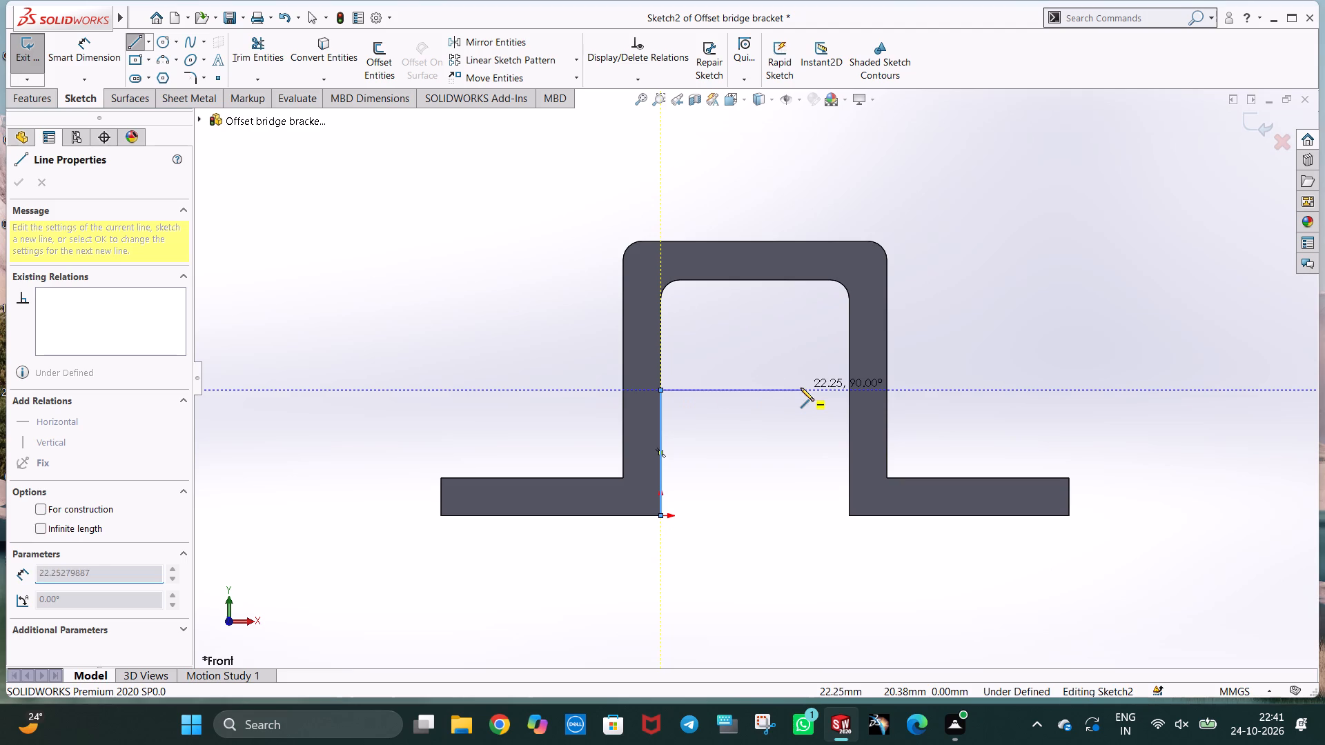
click(621, 390)
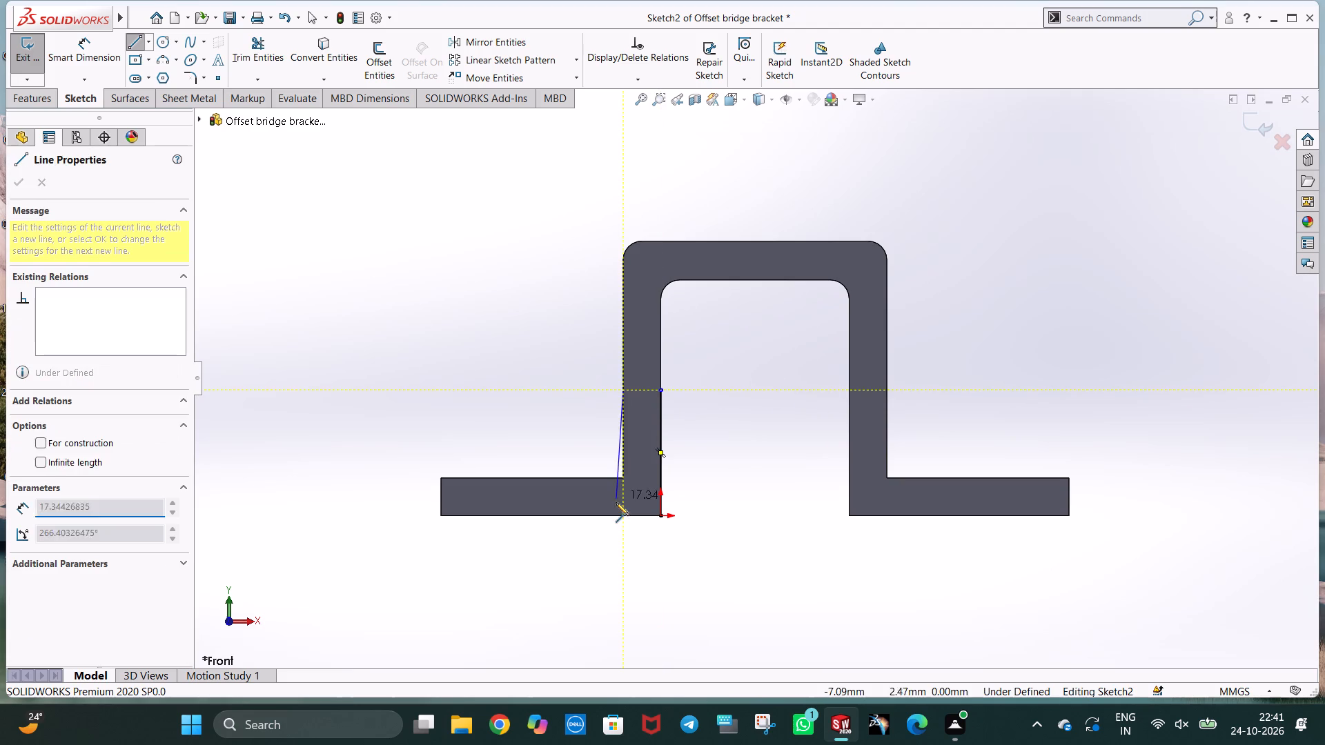
click(622, 515)
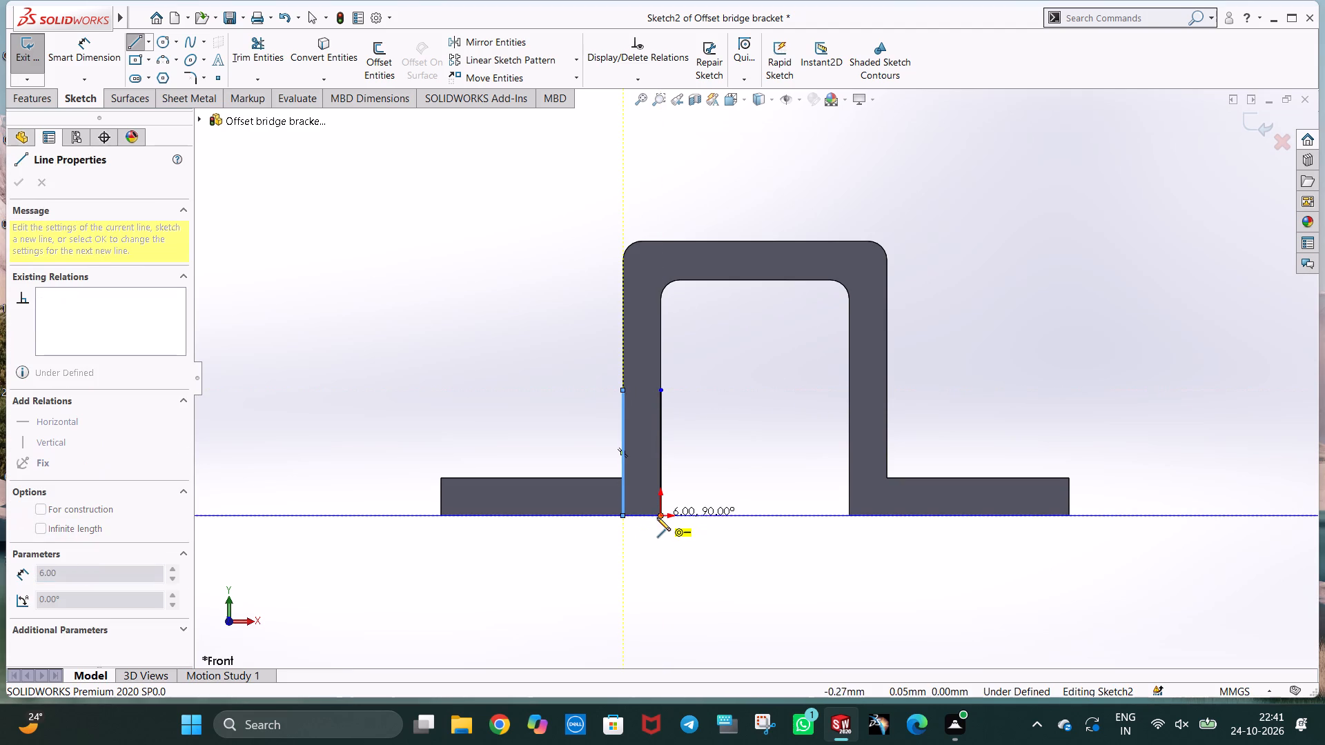
click(661, 517)
key(Escape)
key(Escape)
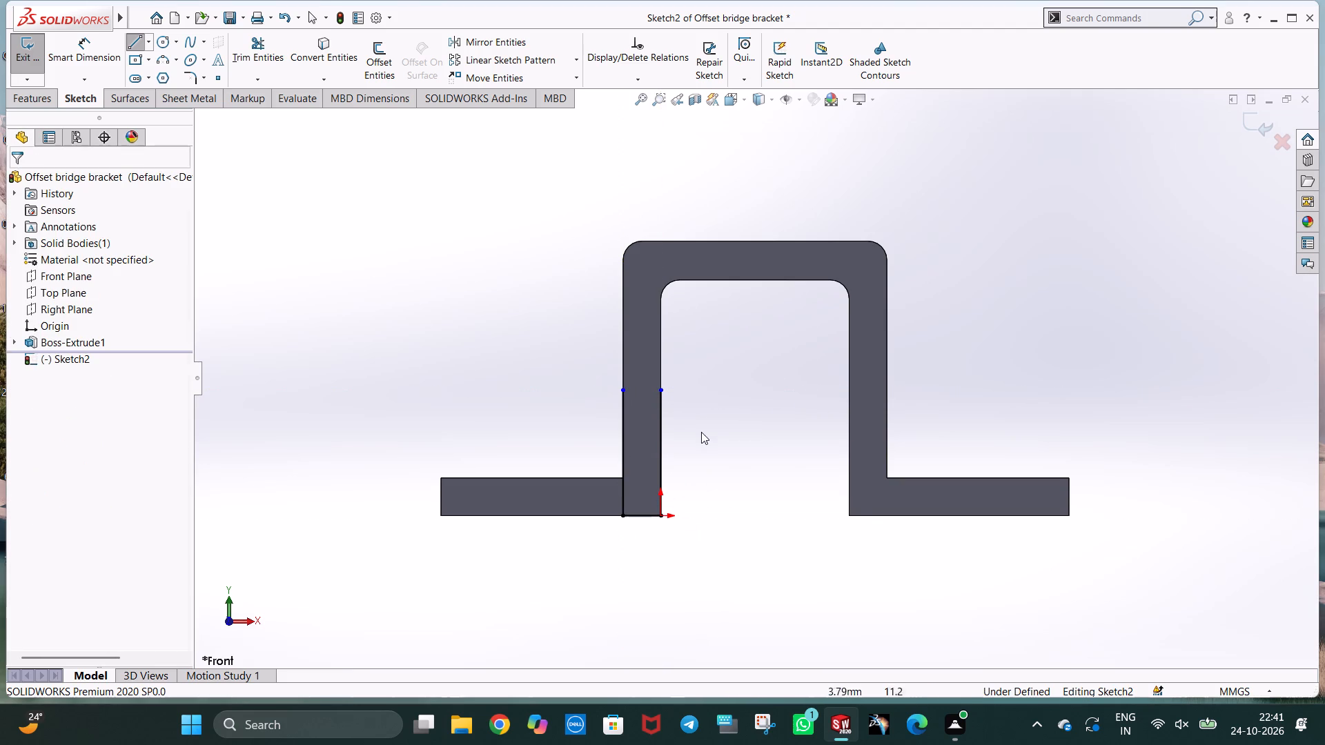
key(Escape)
click(775, 366)
Close the left-leg rectangle with a 6 mm horizontal line joining the upper ends of its vertical sides.
middle_drag(704, 396, 721, 397)
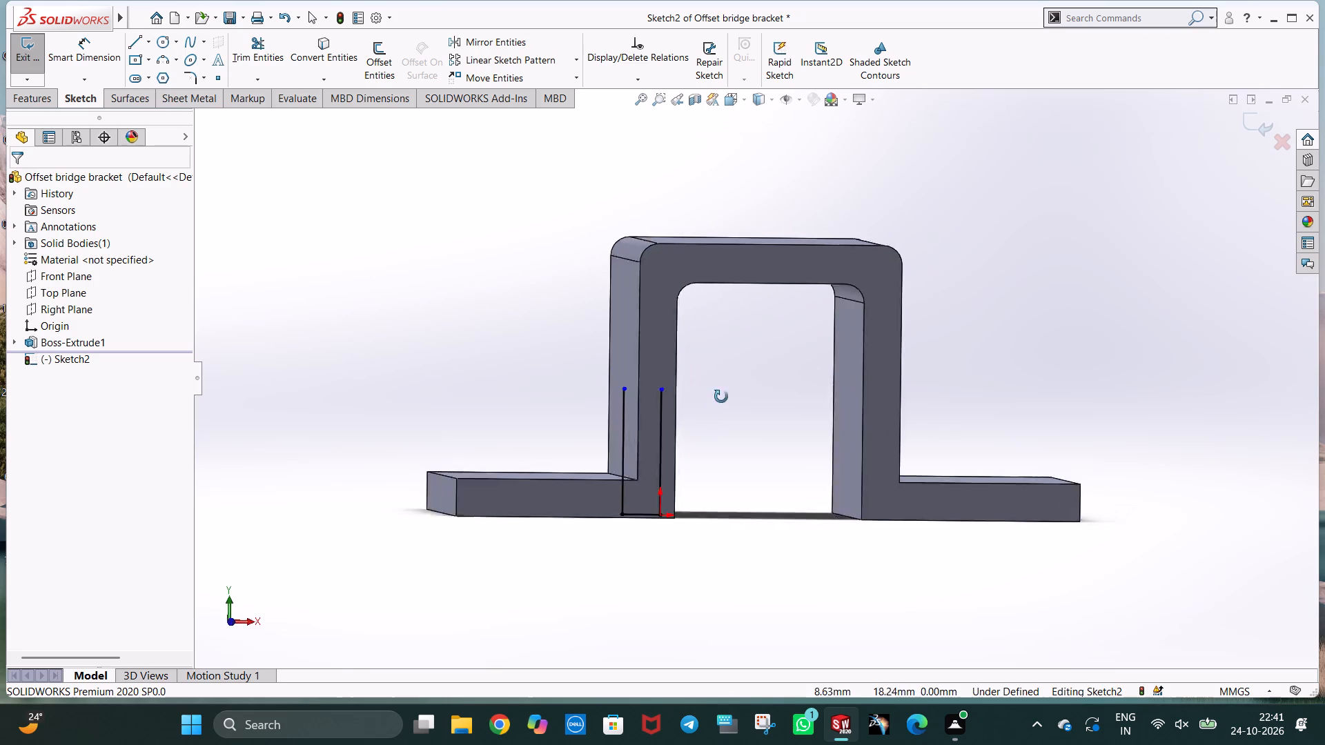
middle_drag(721, 397, 802, 401)
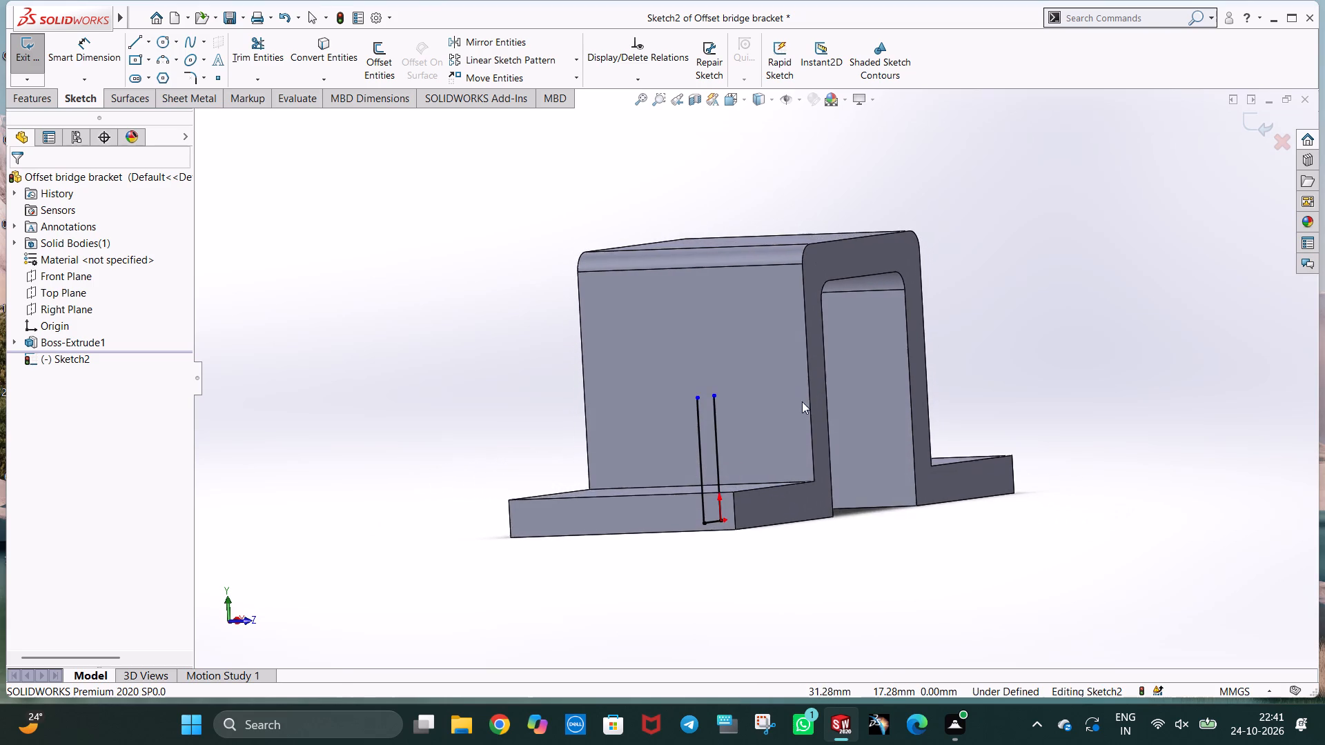
key(ctrl+1)
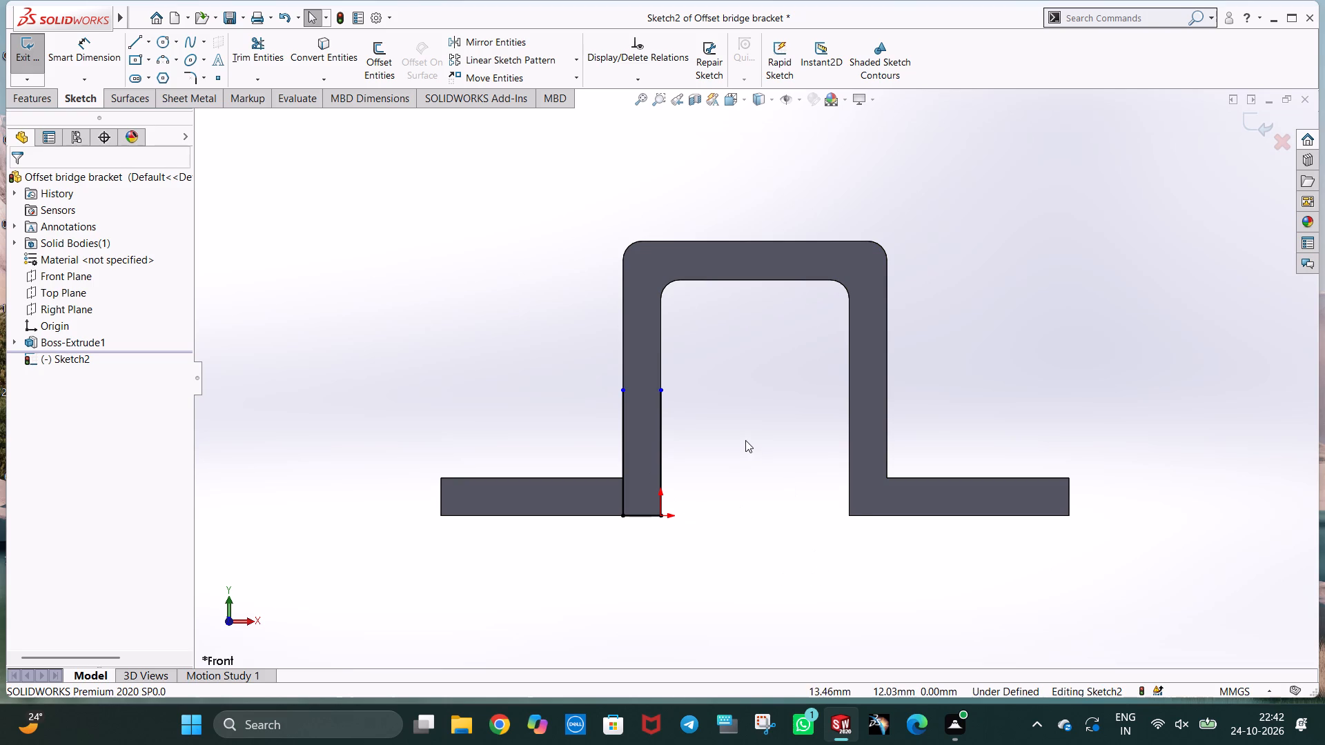
click(144, 46)
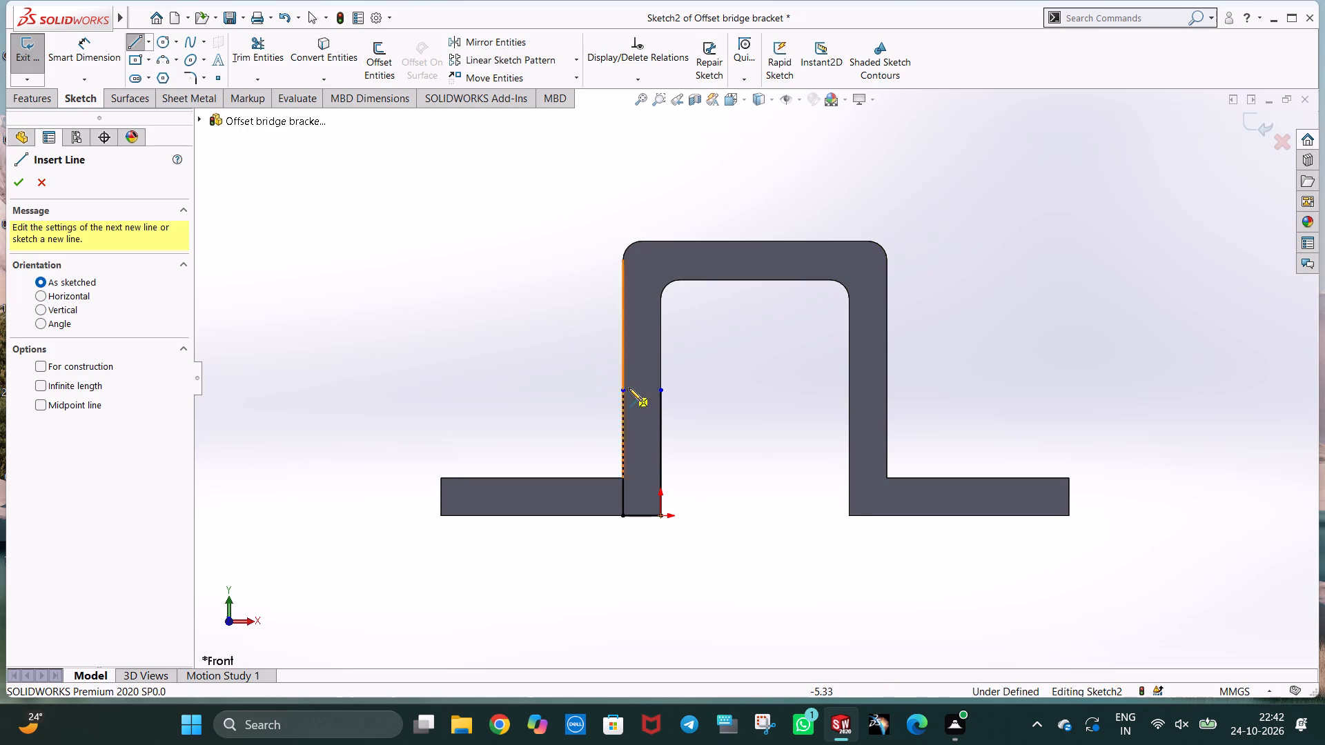
click(623, 390)
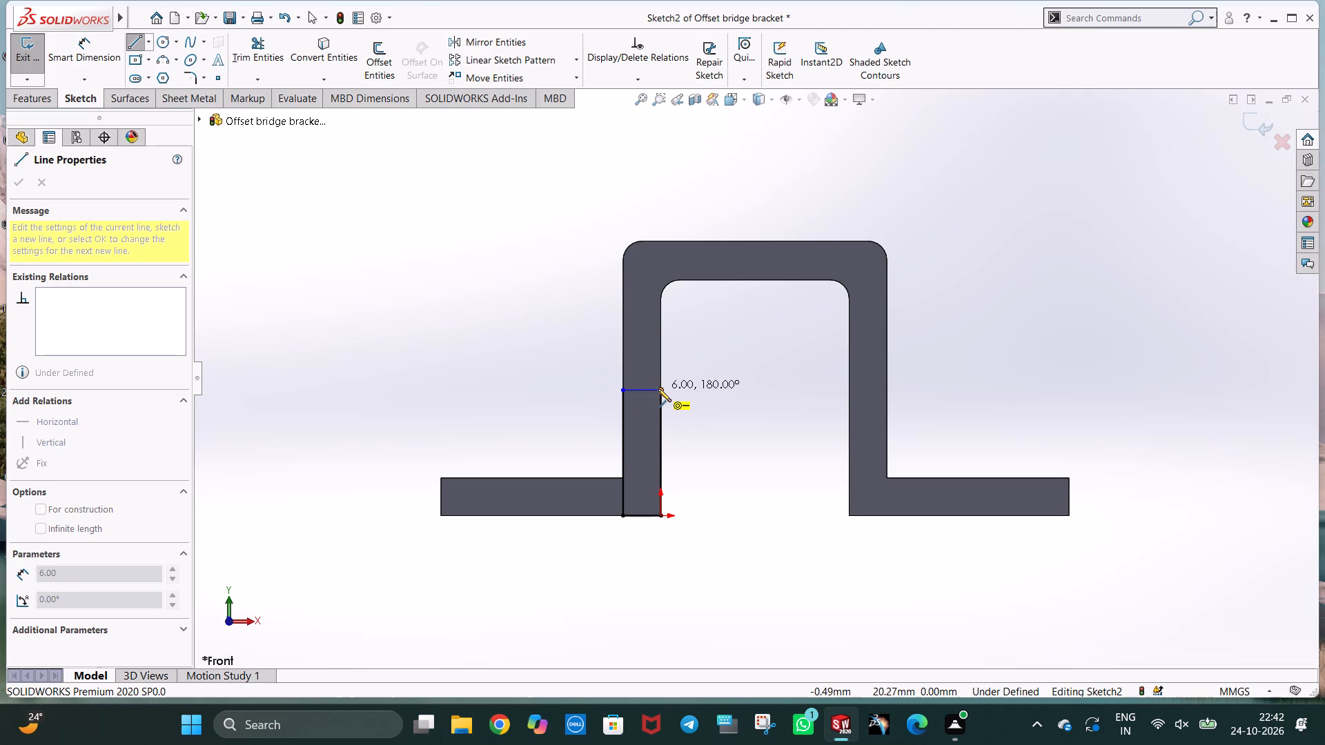
click(660, 389)
key(Escape)
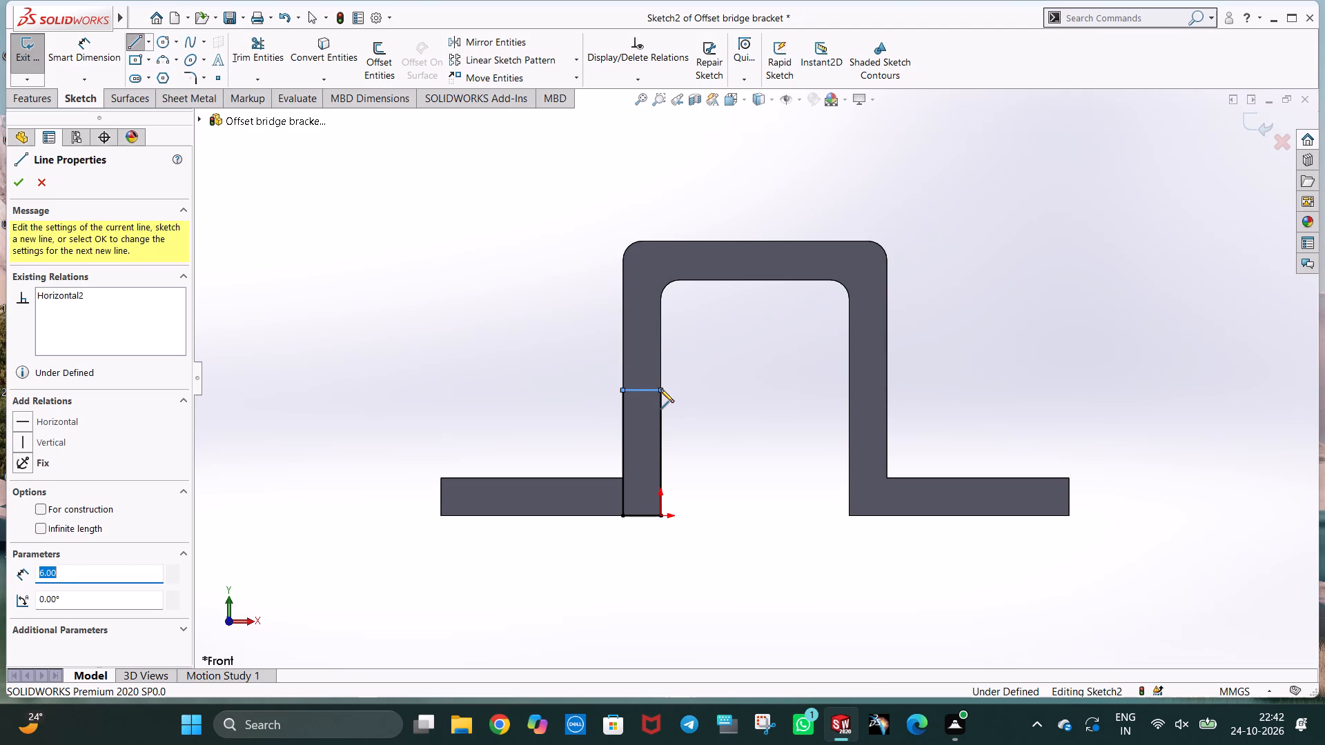
key(Escape)
key(Escape)
click(745, 370)
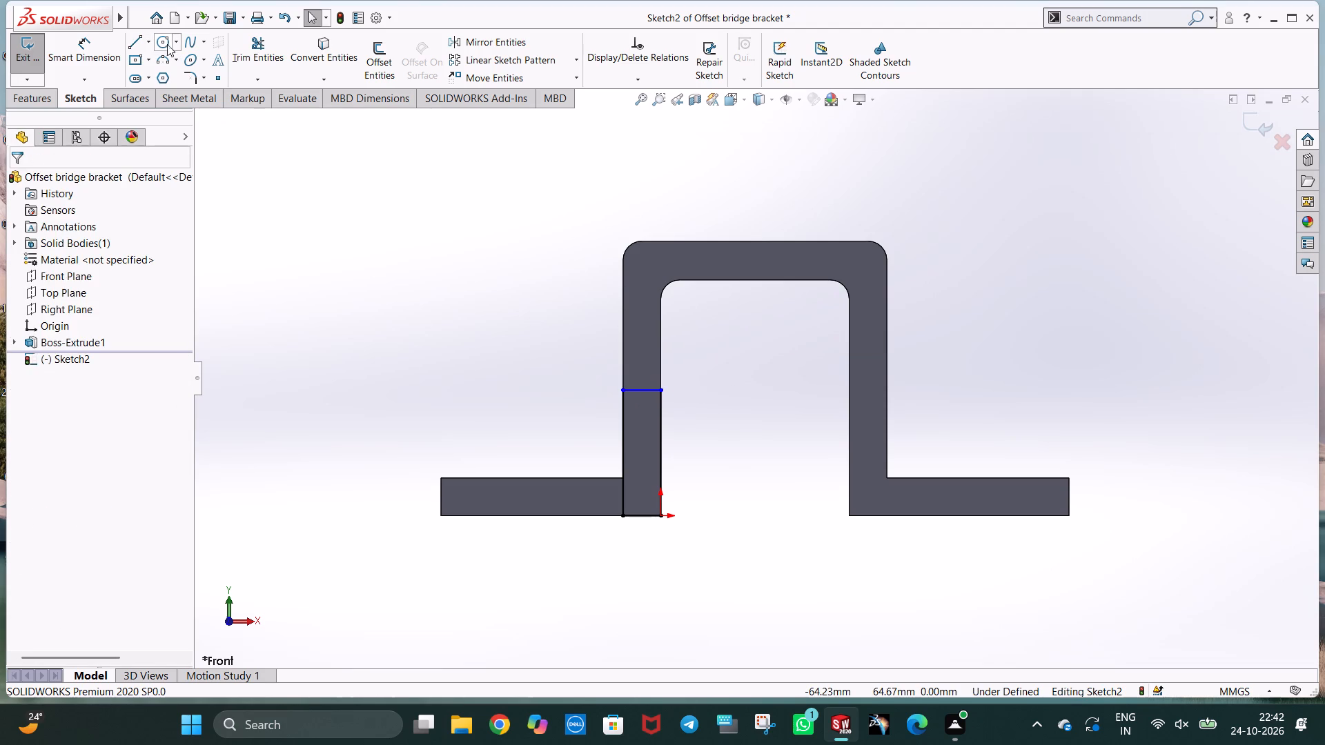
Sketch a matching closed rectangle, 6 mm wide and 20 mm high, over the lower part of the right leg.
click(133, 43)
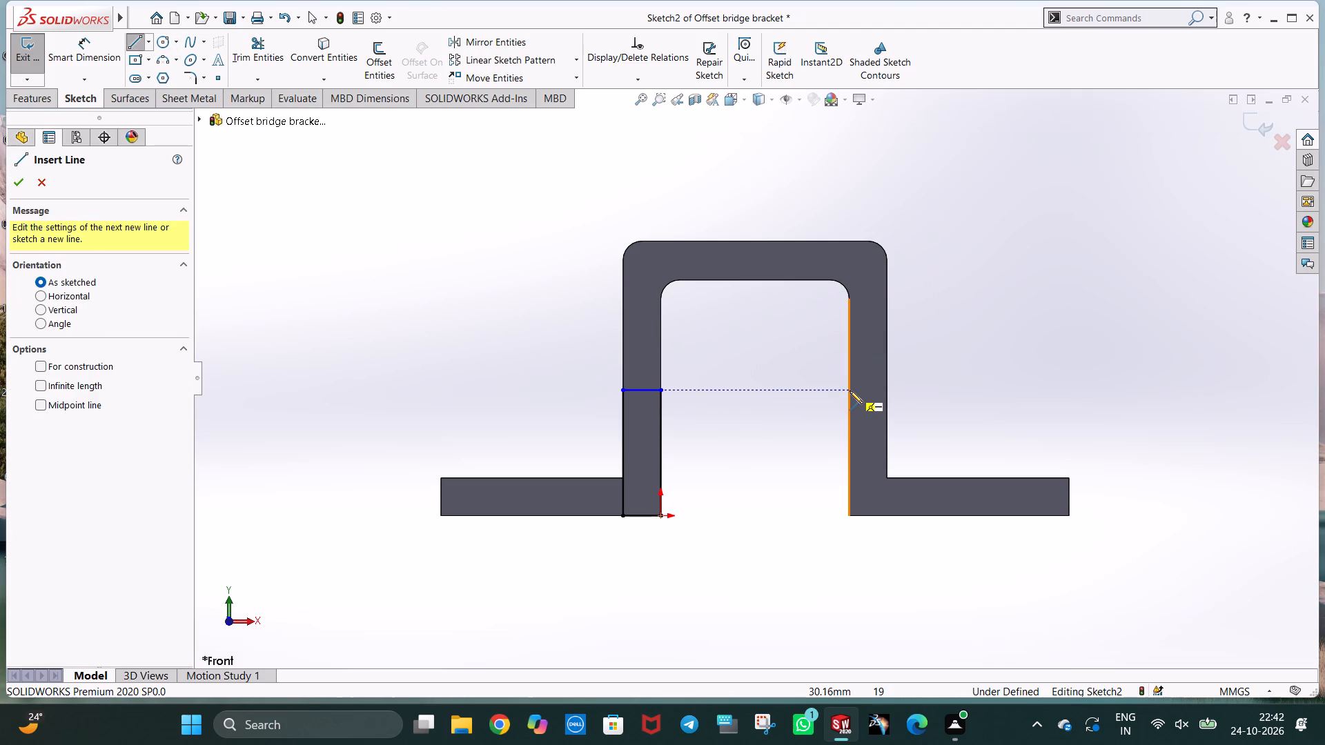
click(850, 390)
click(886, 390)
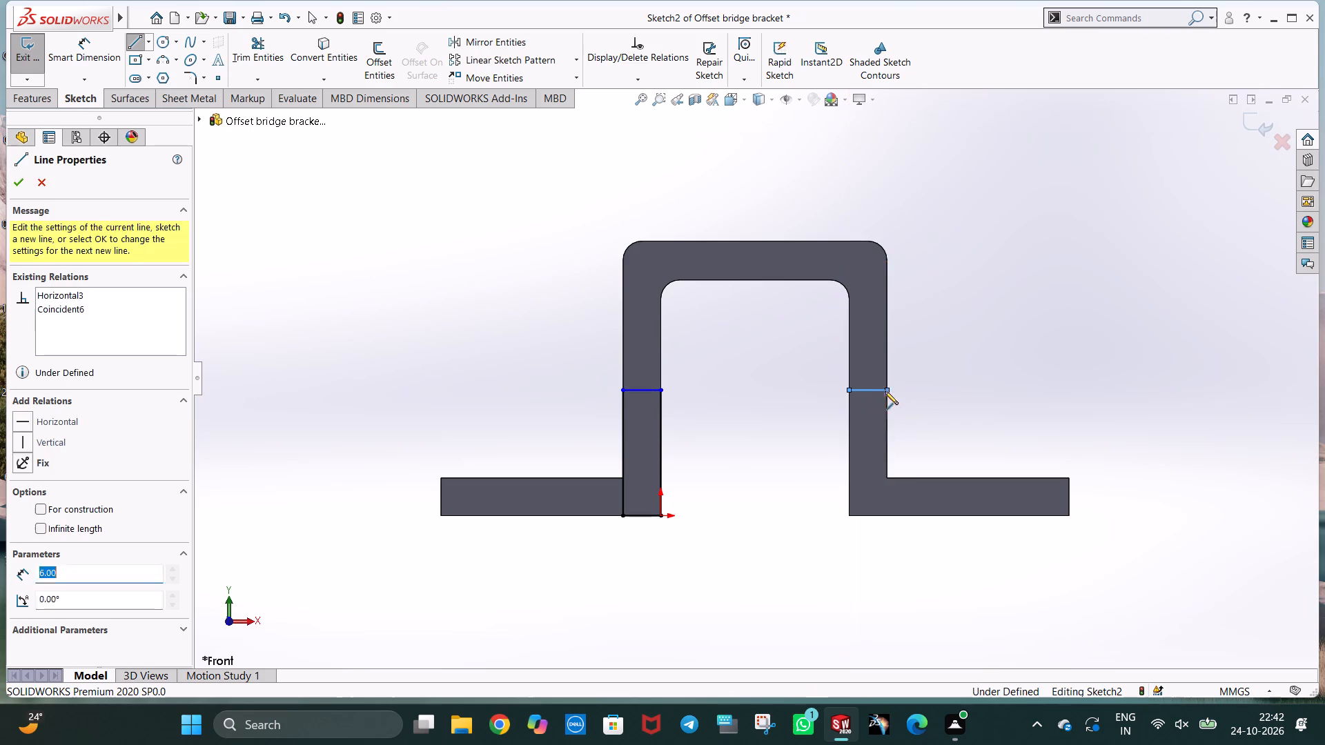
click(885, 516)
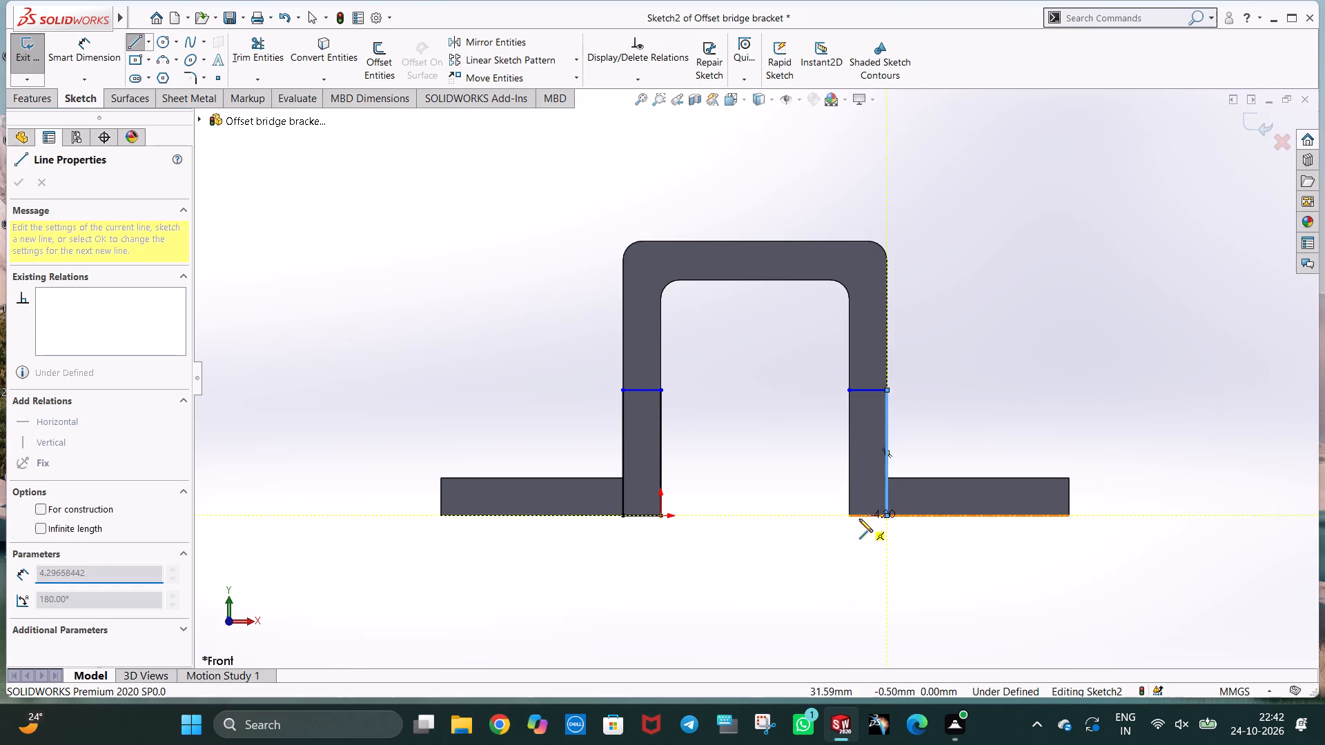
click(850, 517)
click(848, 389)
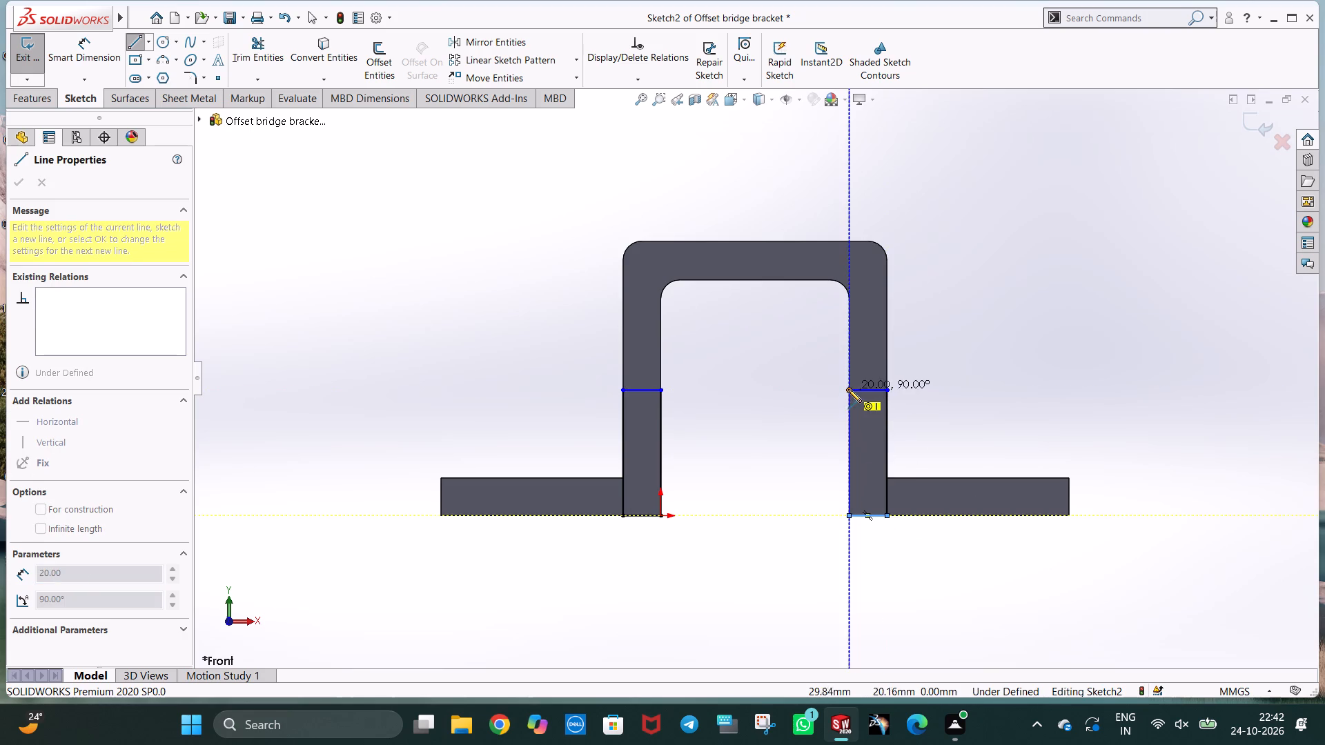
key(Escape)
key(Escape)
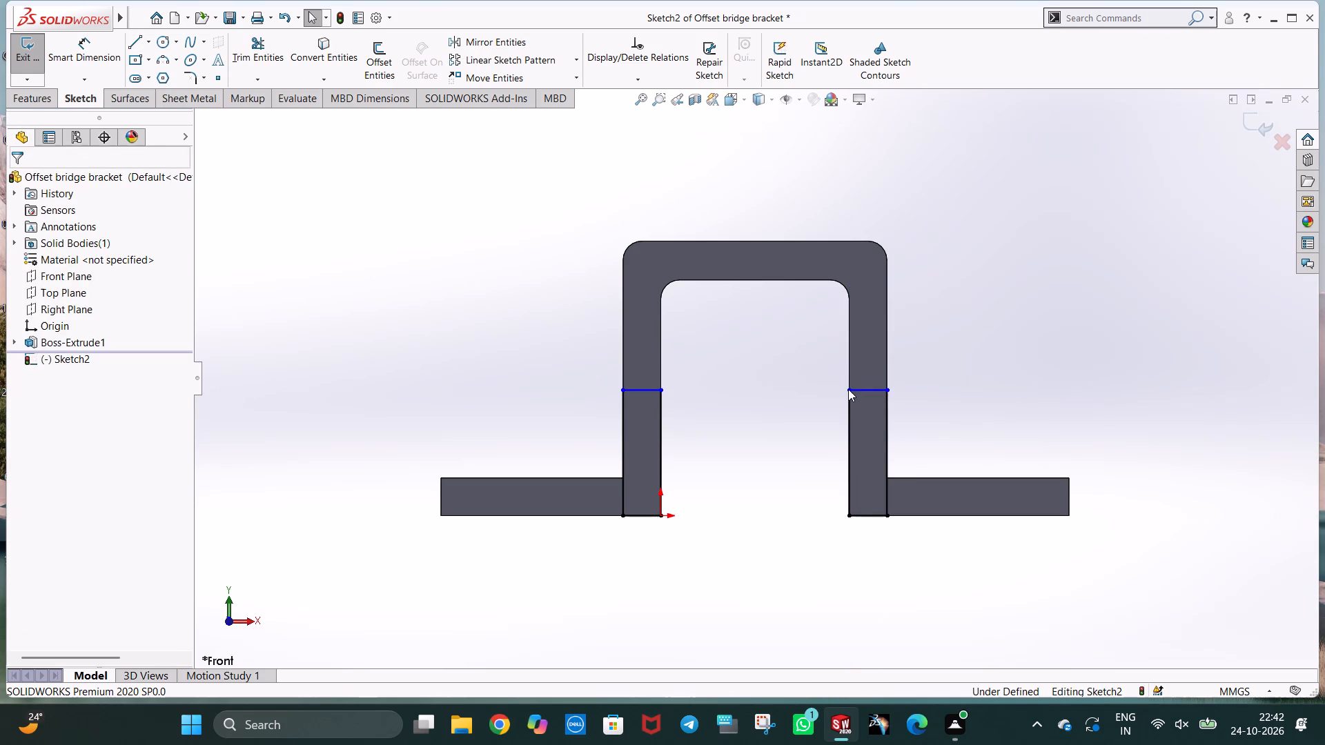
click(943, 332)
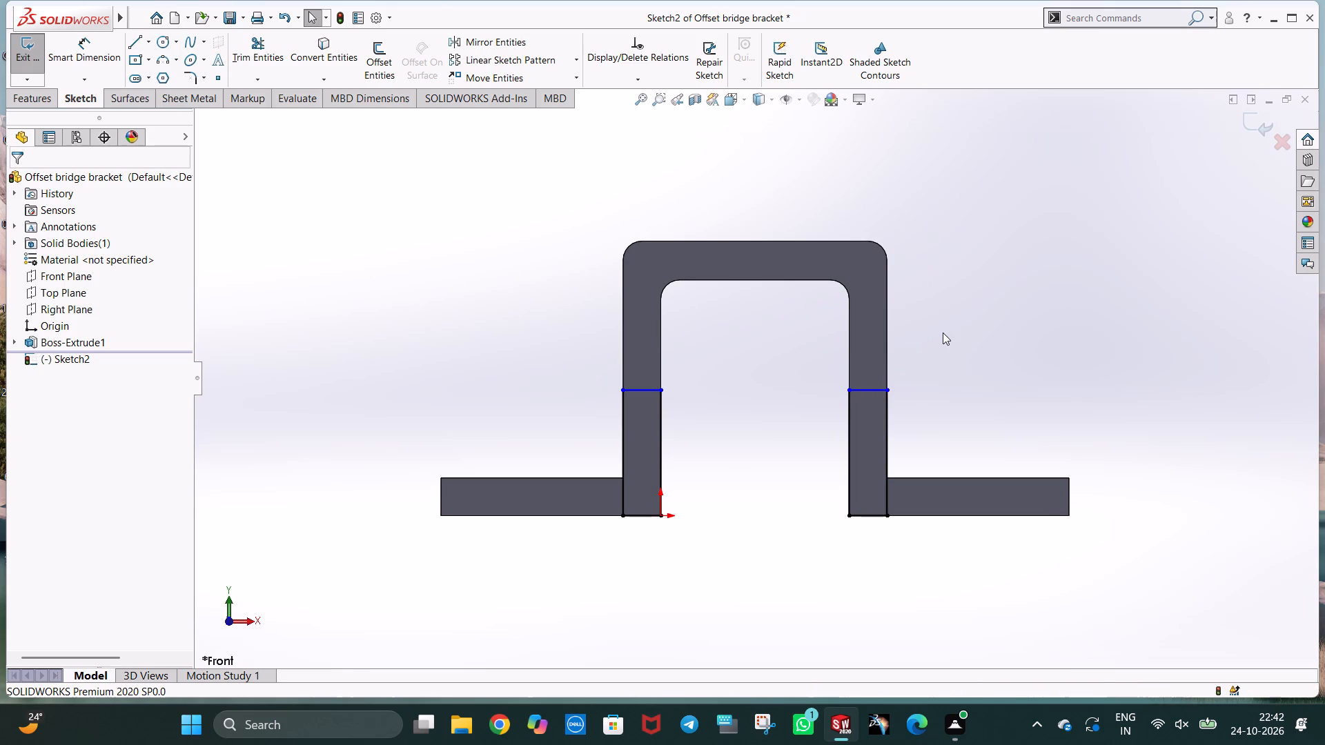
click(969, 333)
Undo all the lines of both leg rectangles, leaving the Front Plane sketch empty.
key(ctrl+z)
key(ctrl+z)
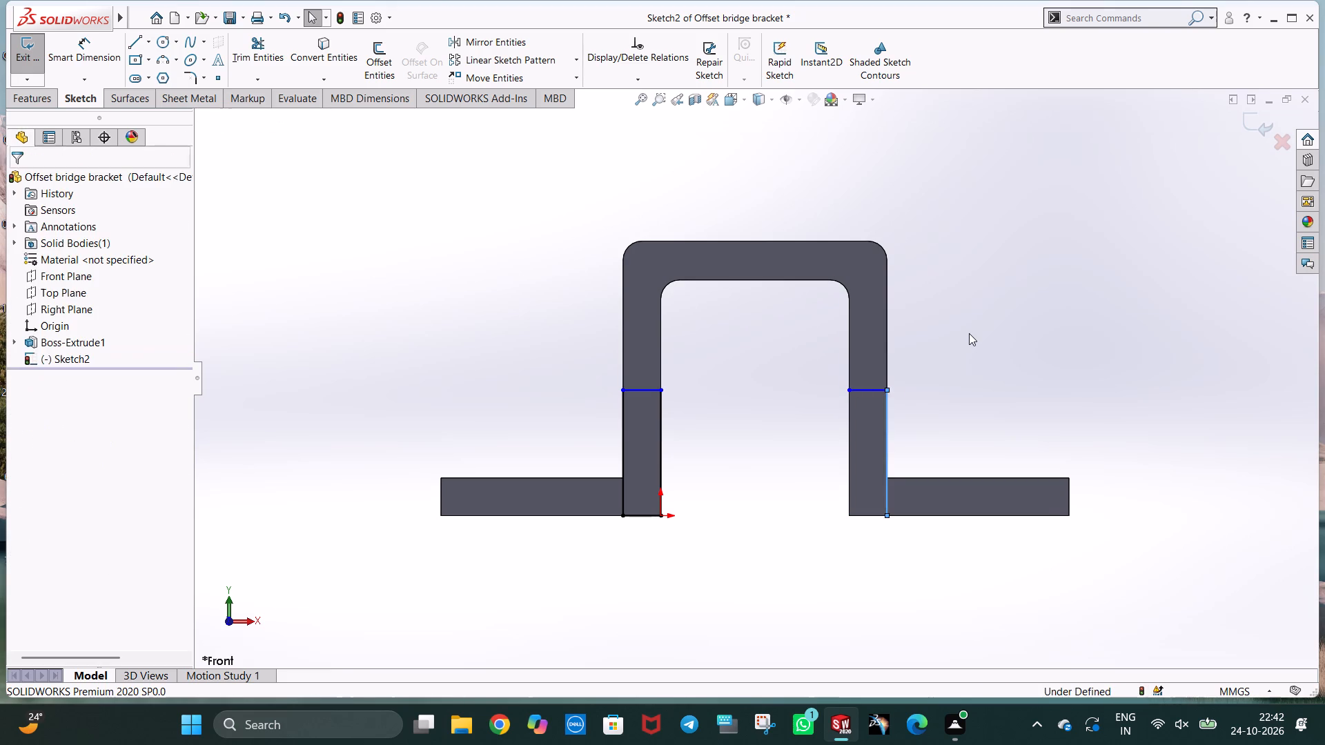
key(ctrl+z)
key(ctrl+z)
key(ctrl+z)
key(ctrl+z)
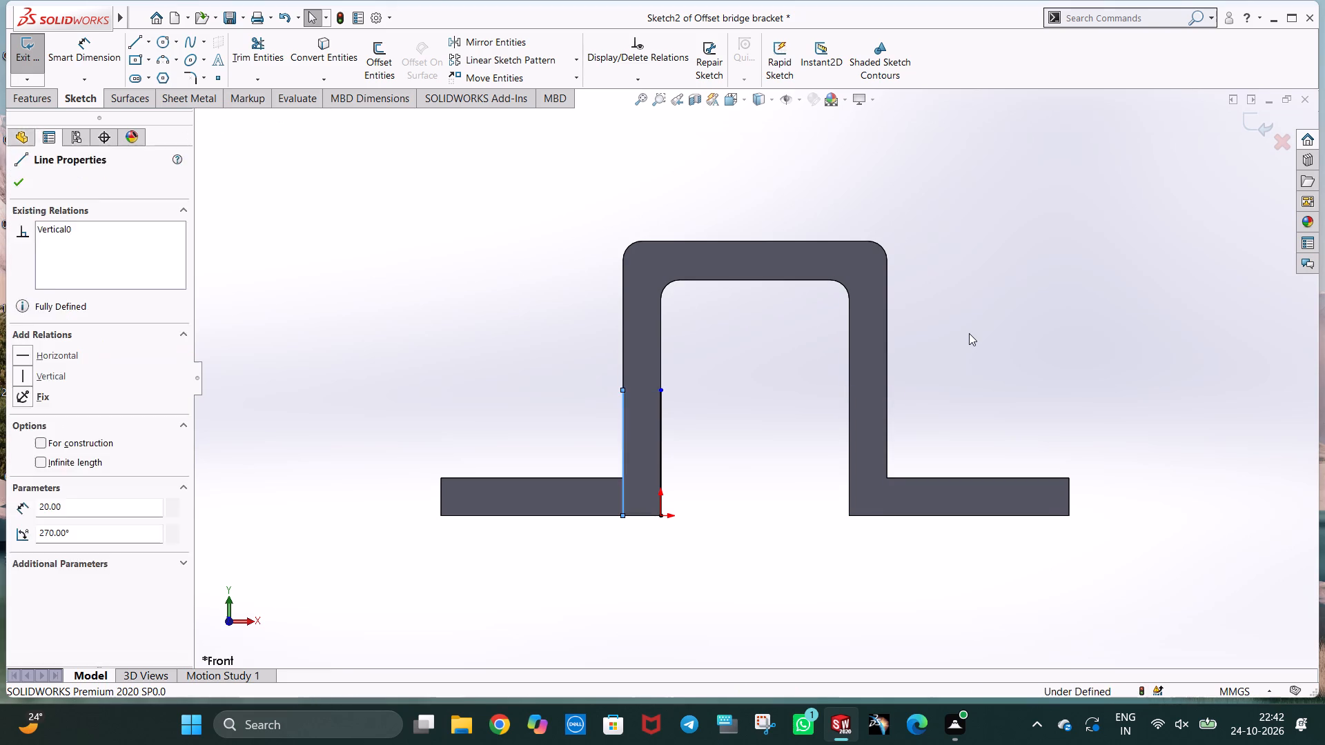
key(ctrl+z)
key(ctrl+z)
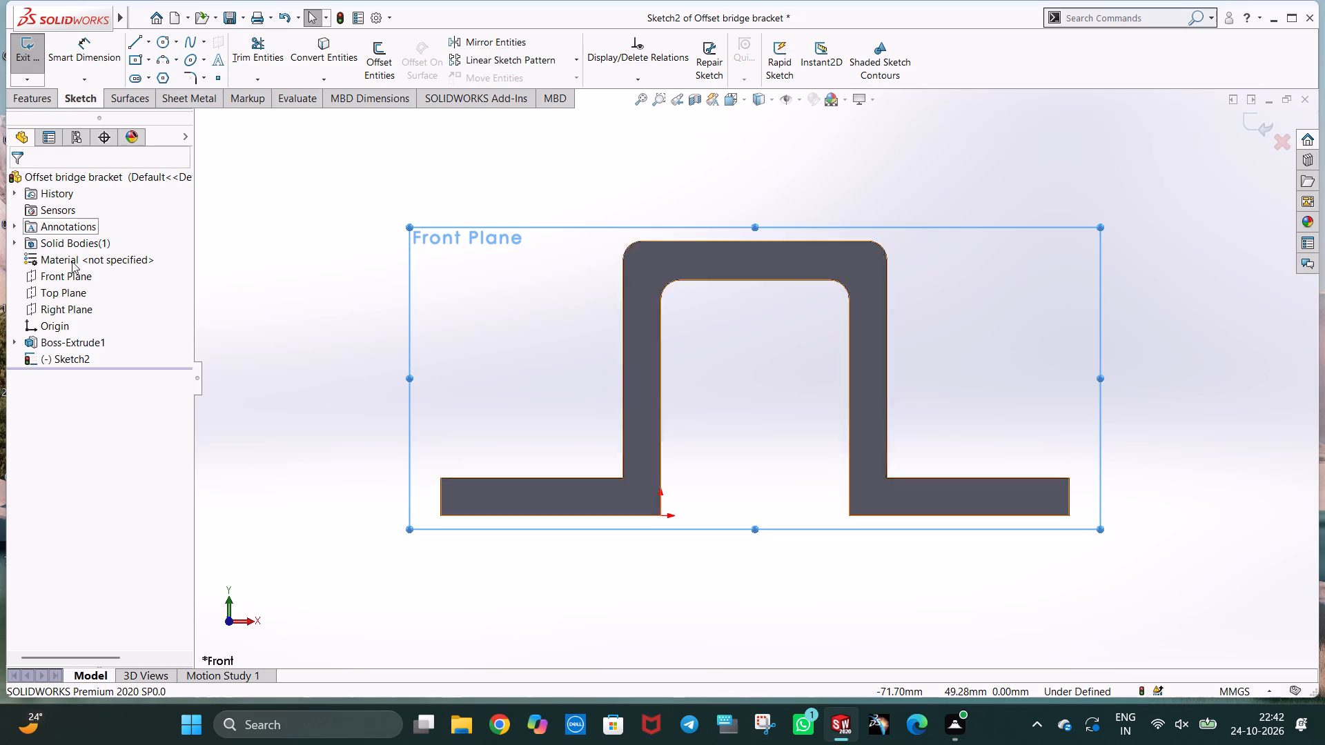
In the Front Plane sketch, draw a 20 mm vertical line up from the origin along the left leg's inner edge.
click(67, 279)
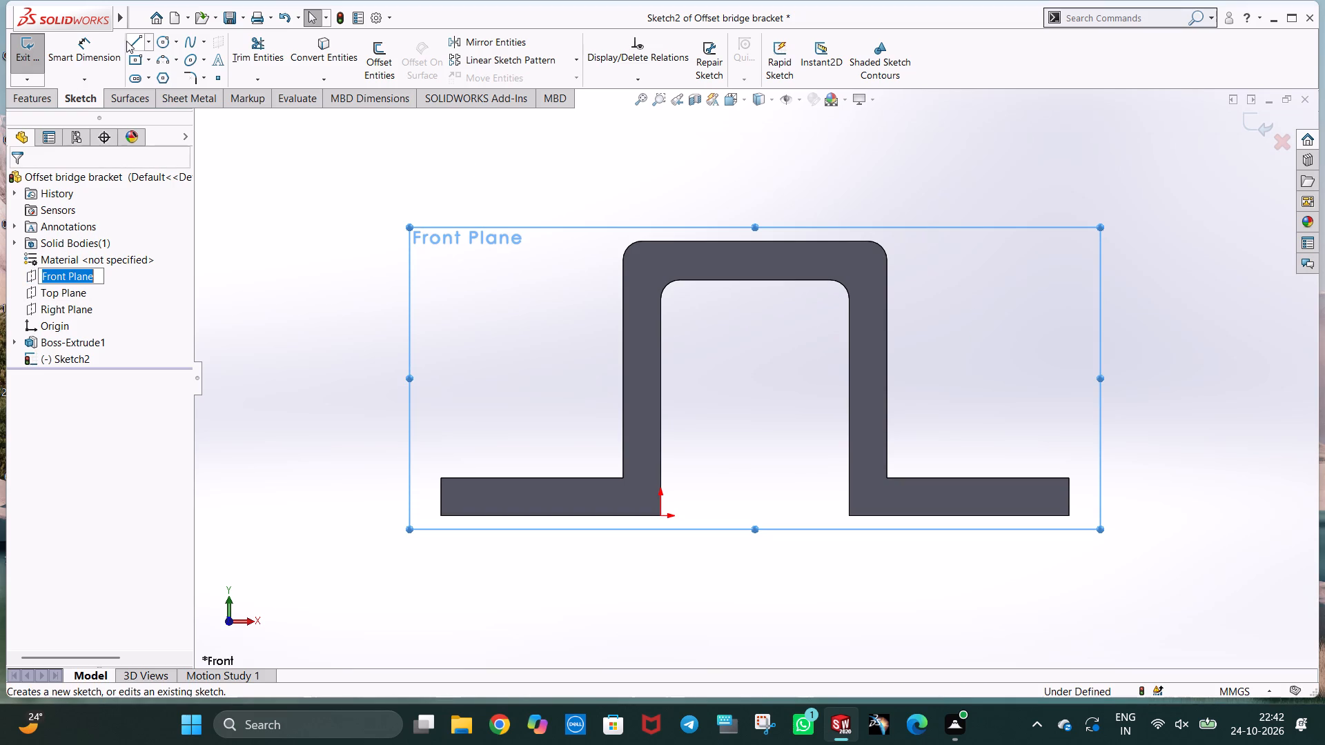
click(128, 41)
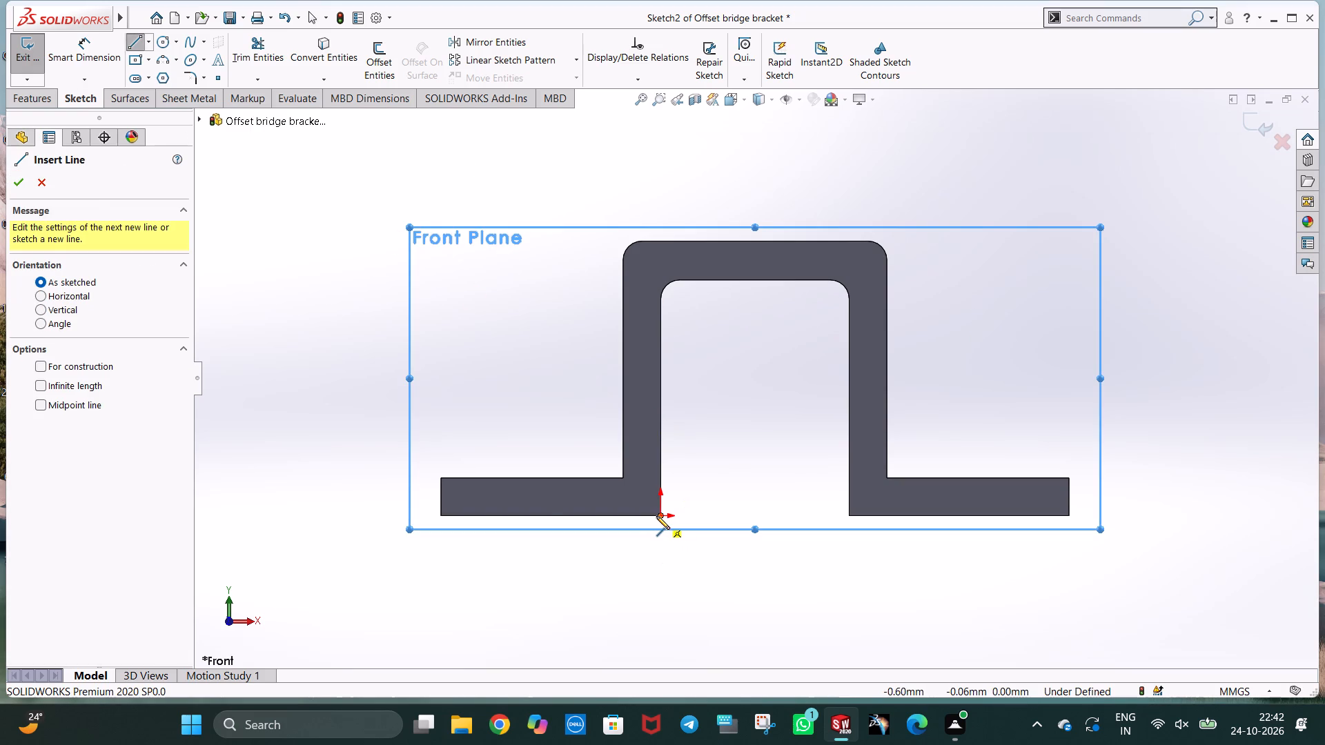
click(658, 515)
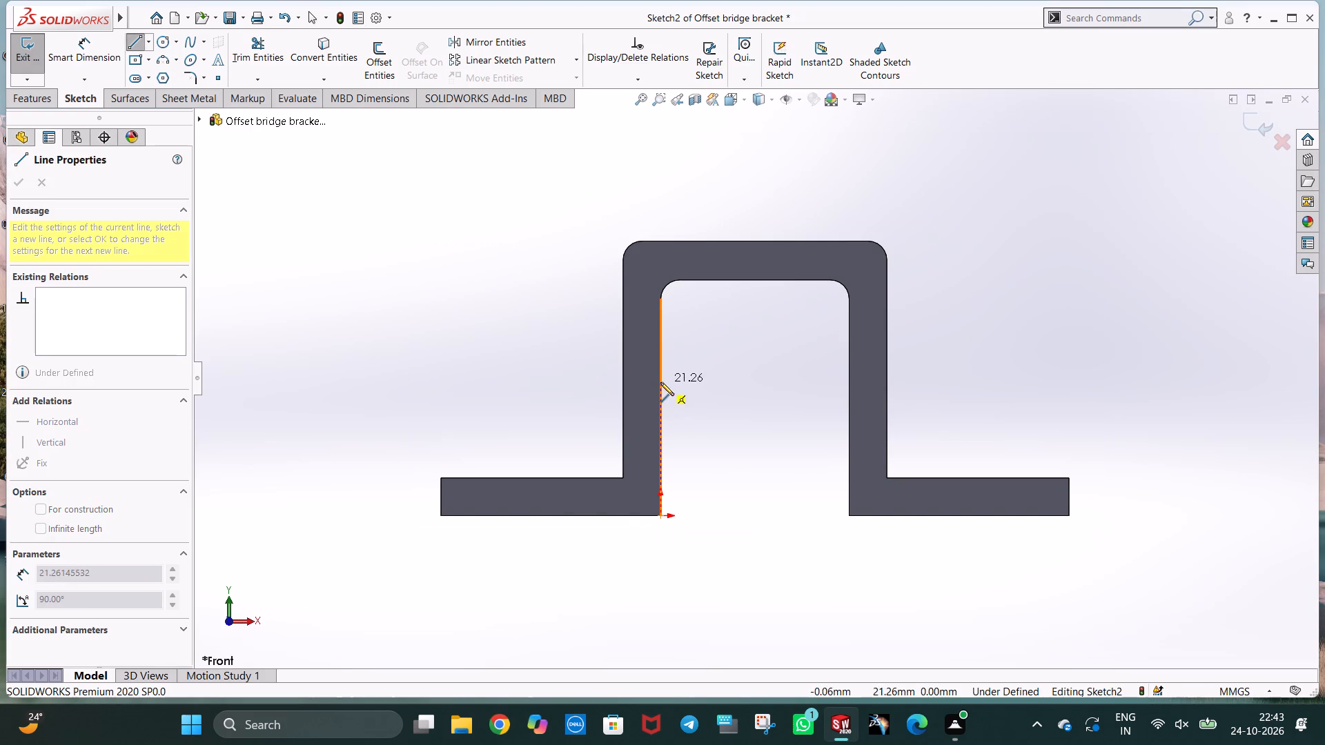
click(660, 379)
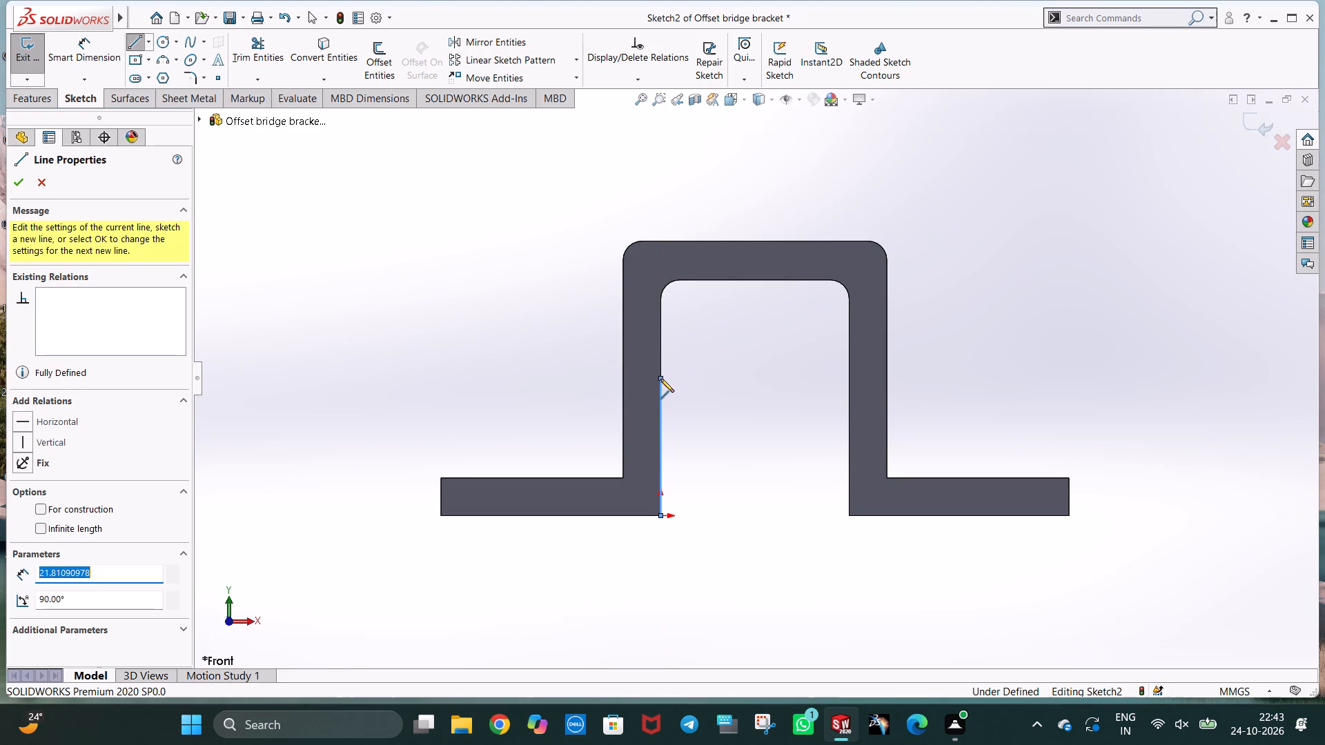
text(20)
key(Return)
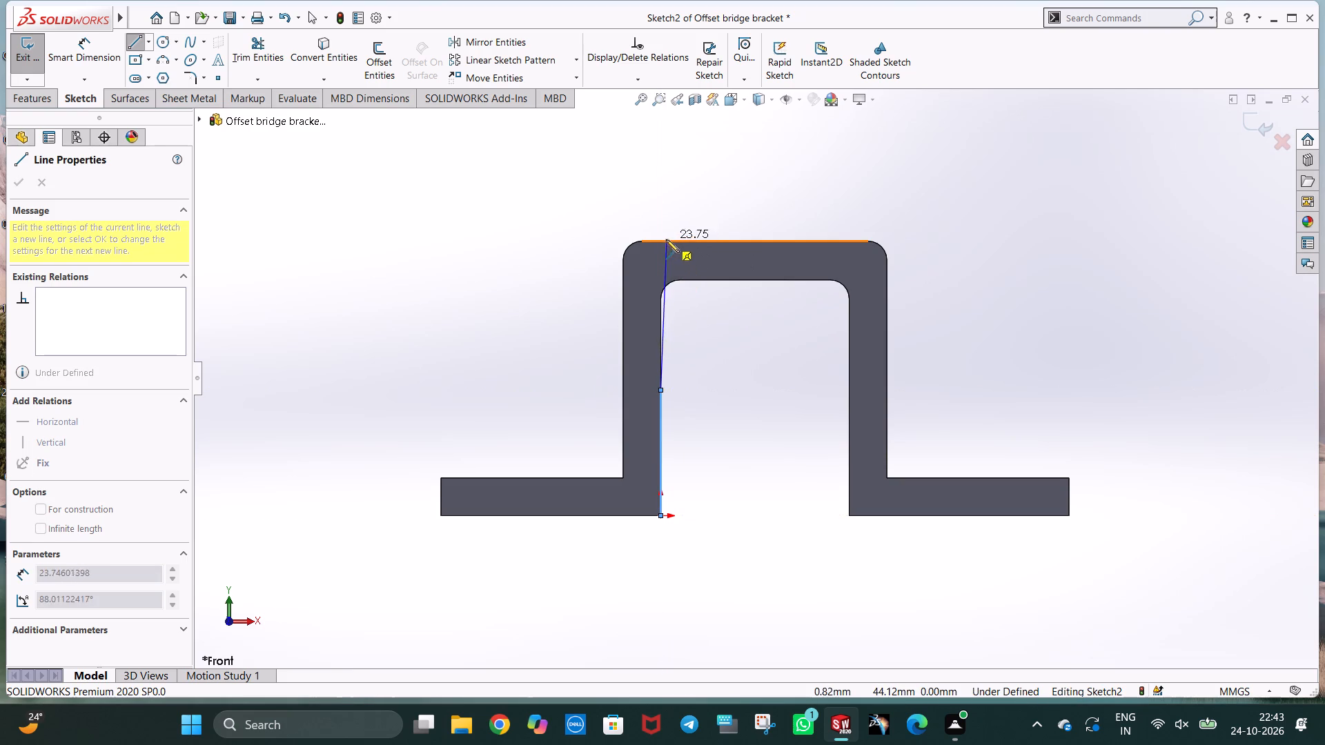
Continue along the bracket's inner edge with 3 mm corner arcs and a 24 mm top line, ending on the right leg at 20 mm height.
click(660, 299)
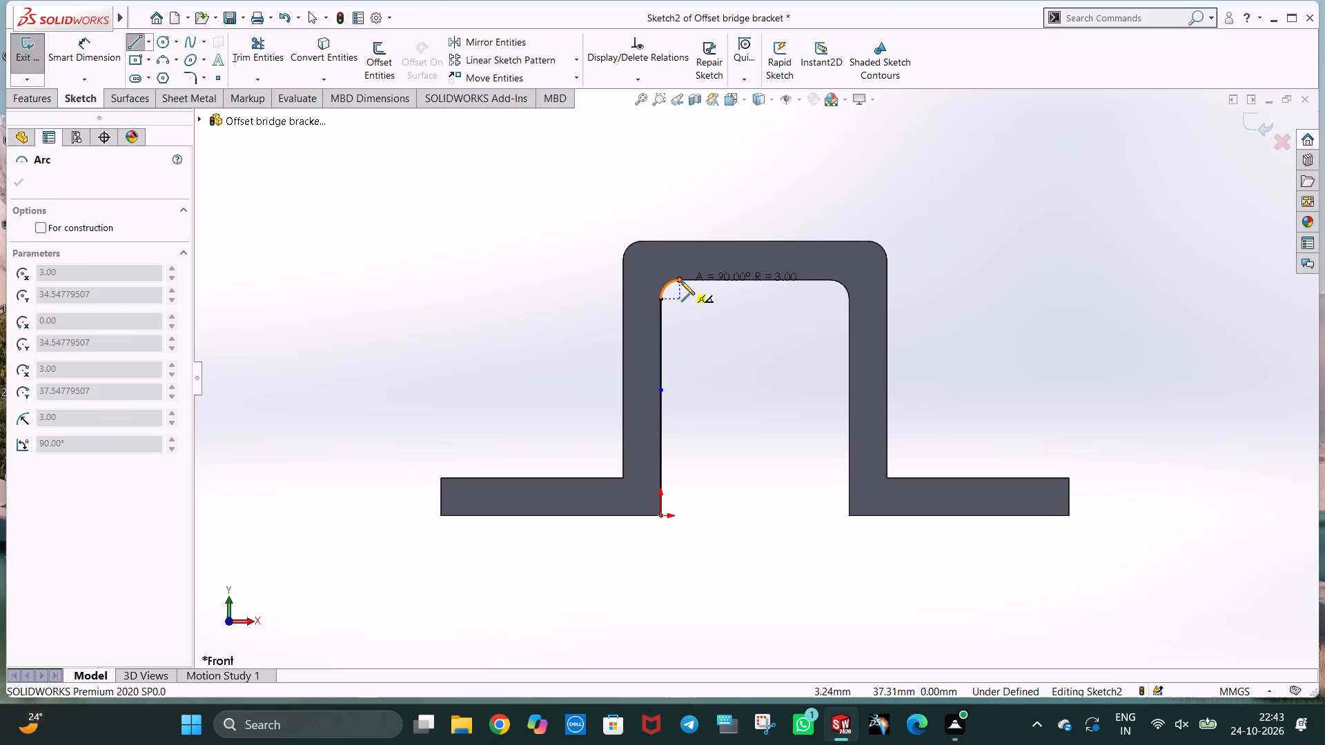
click(681, 281)
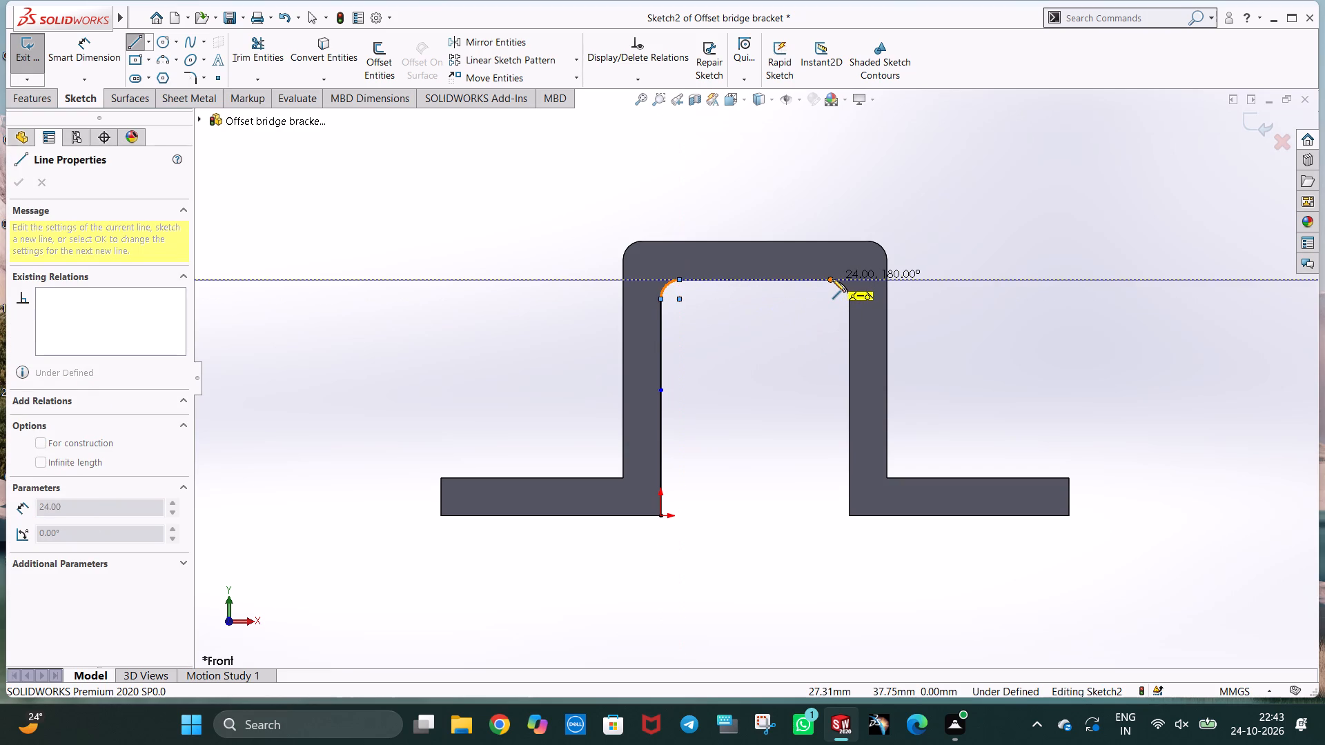
click(832, 279)
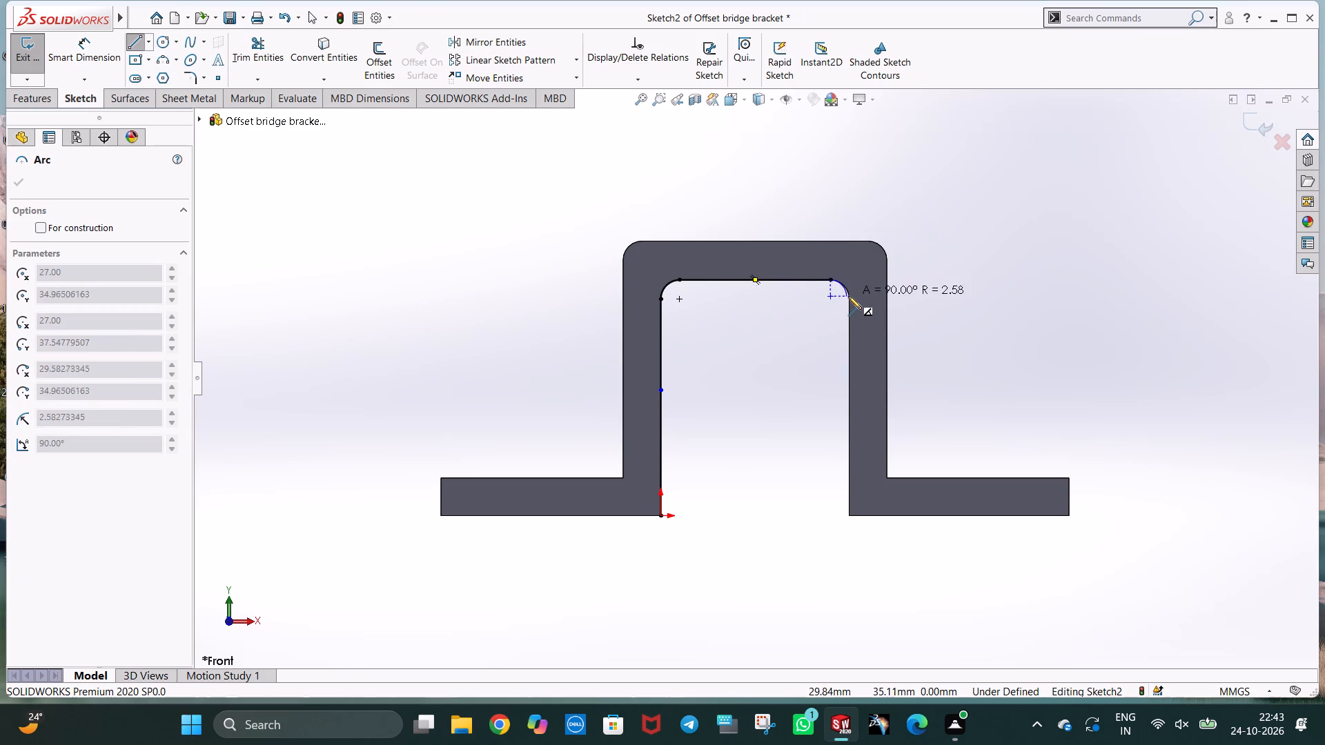
click(849, 297)
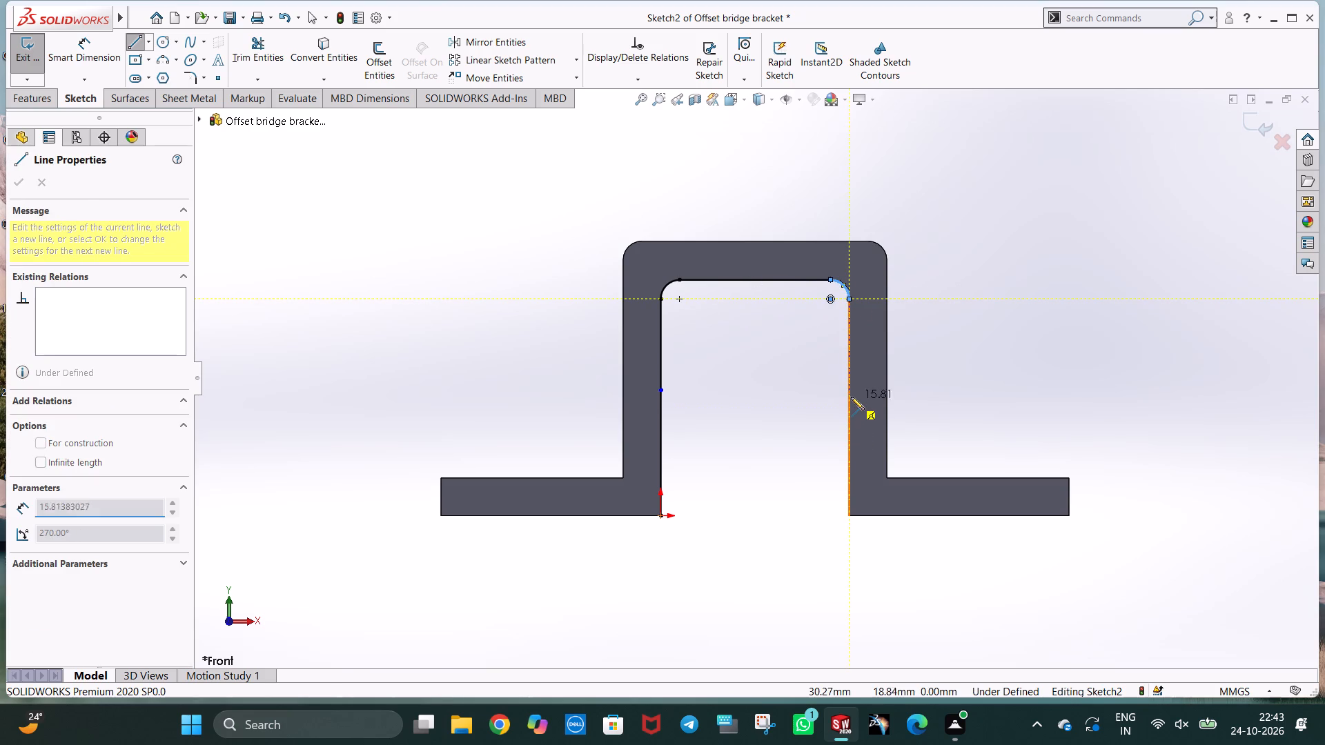
click(848, 389)
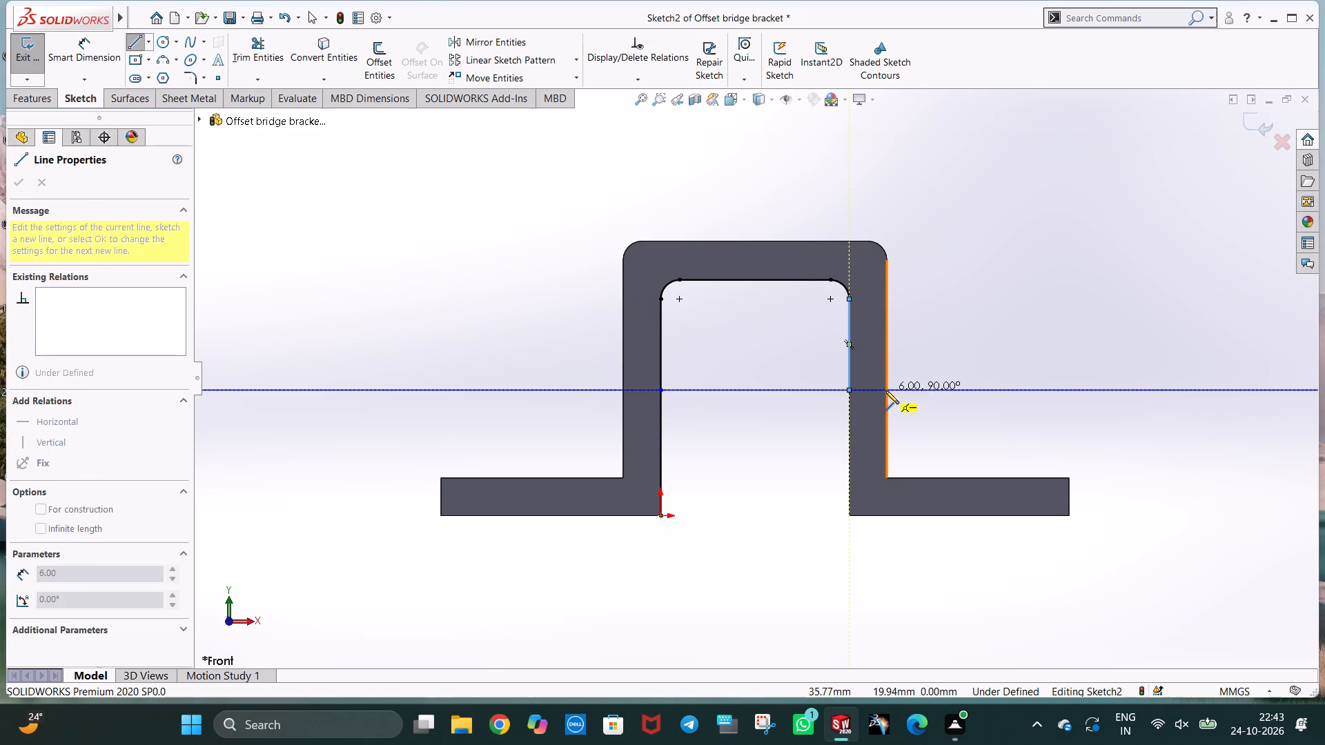
Close the arch profile with 6 mm lines across both legs and the outer edge traced with 3 mm corner arcs and a 36 mm top line.
click(885, 390)
click(887, 260)
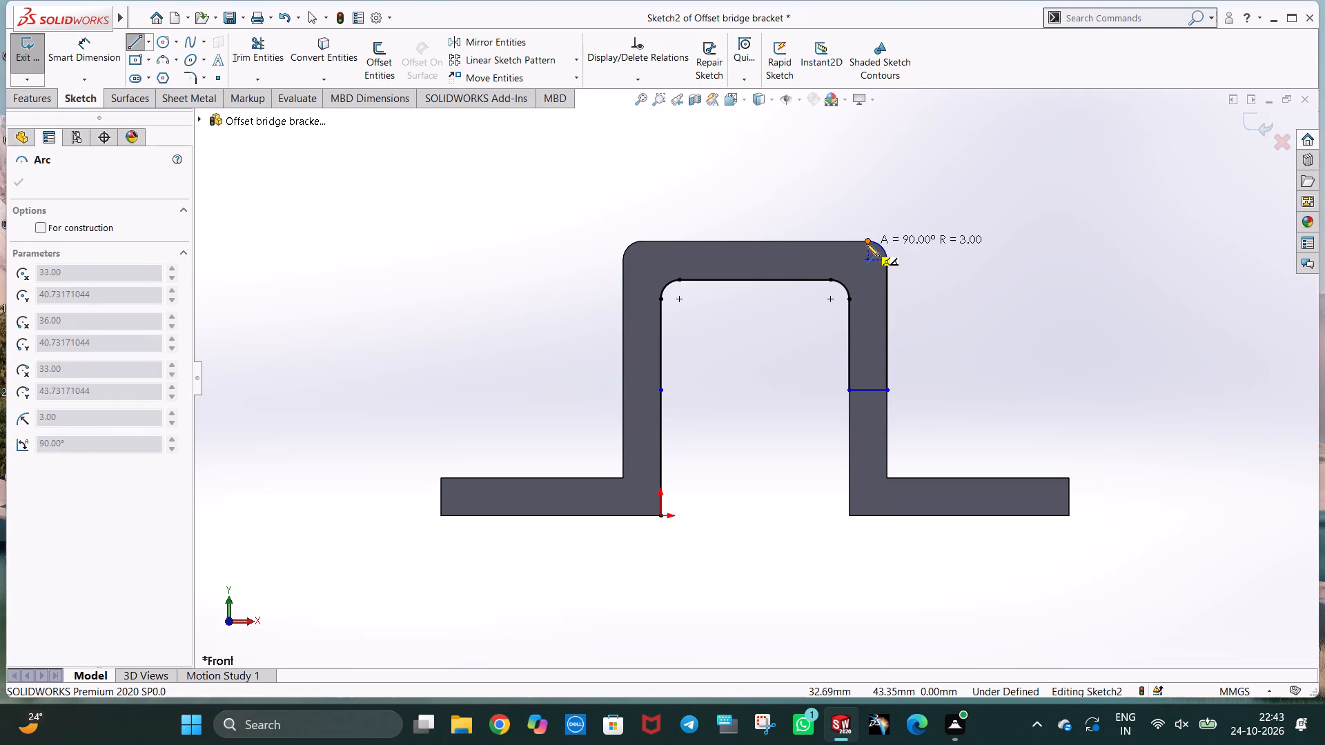
click(866, 244)
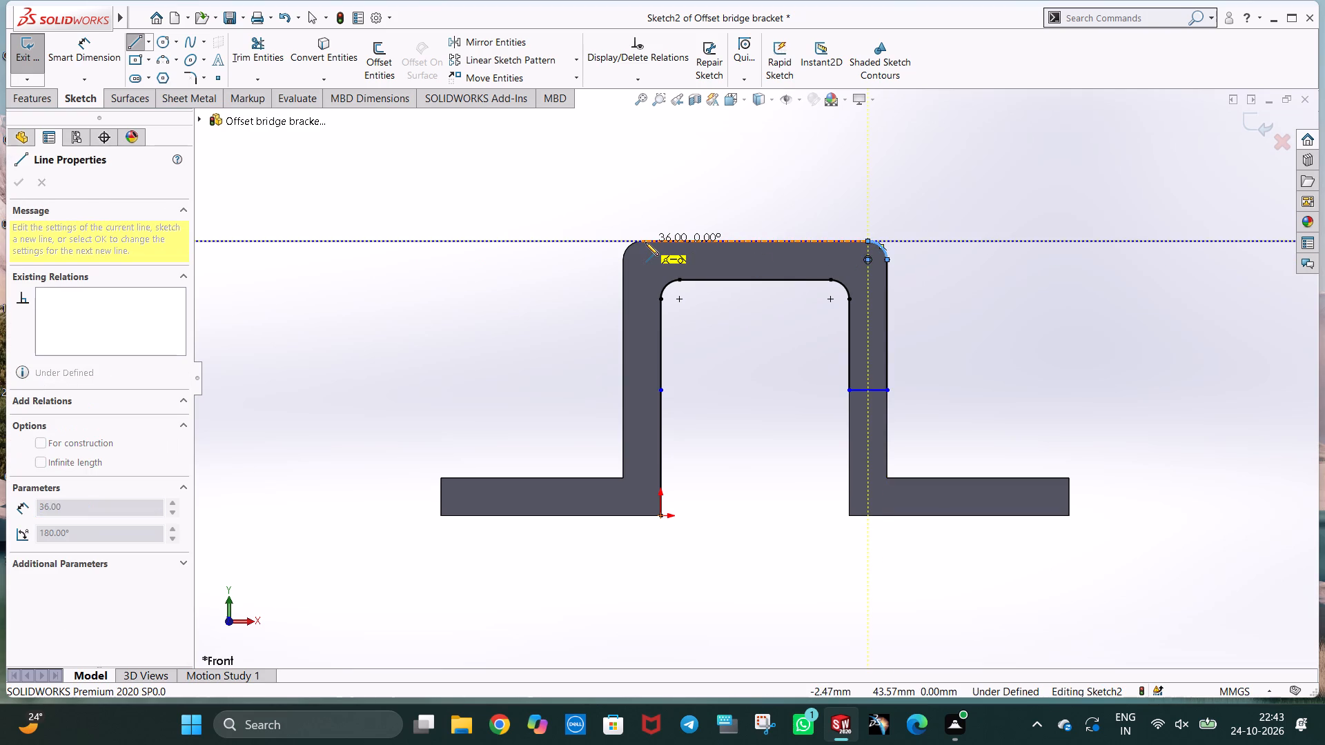
click(641, 240)
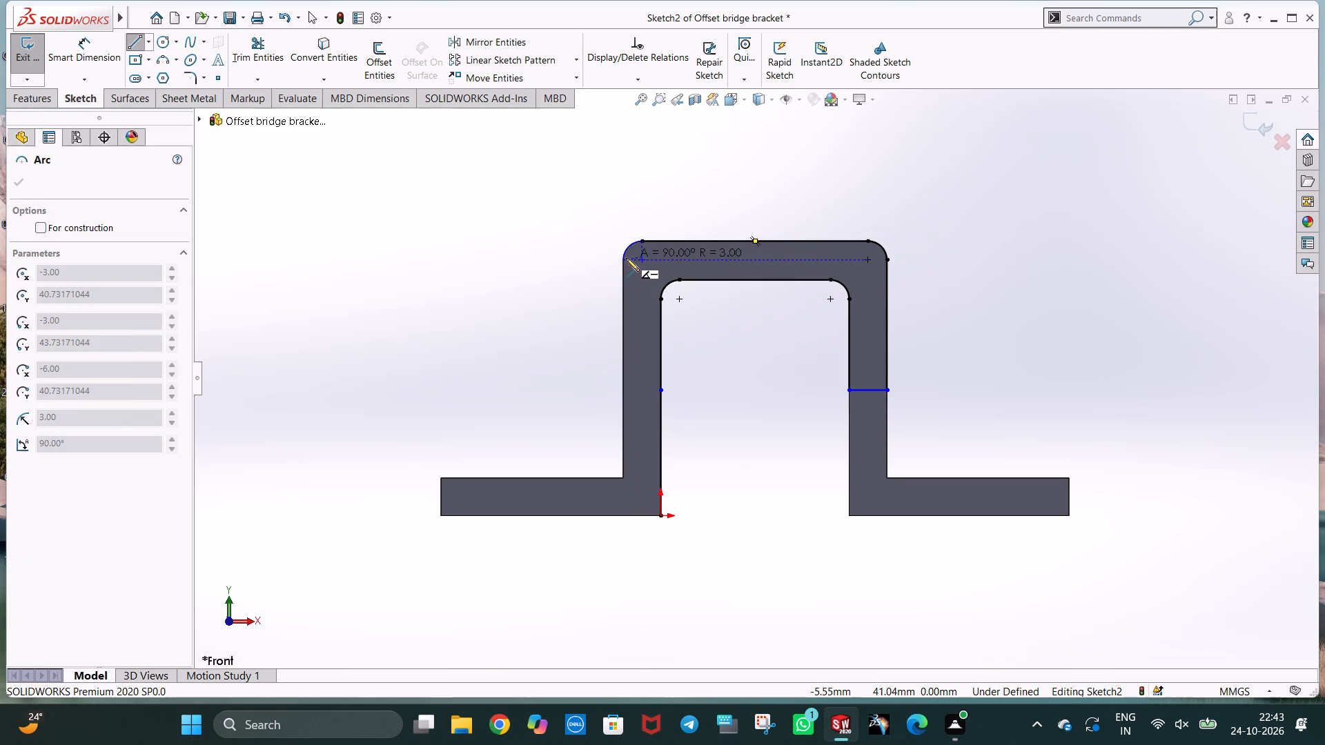
click(625, 262)
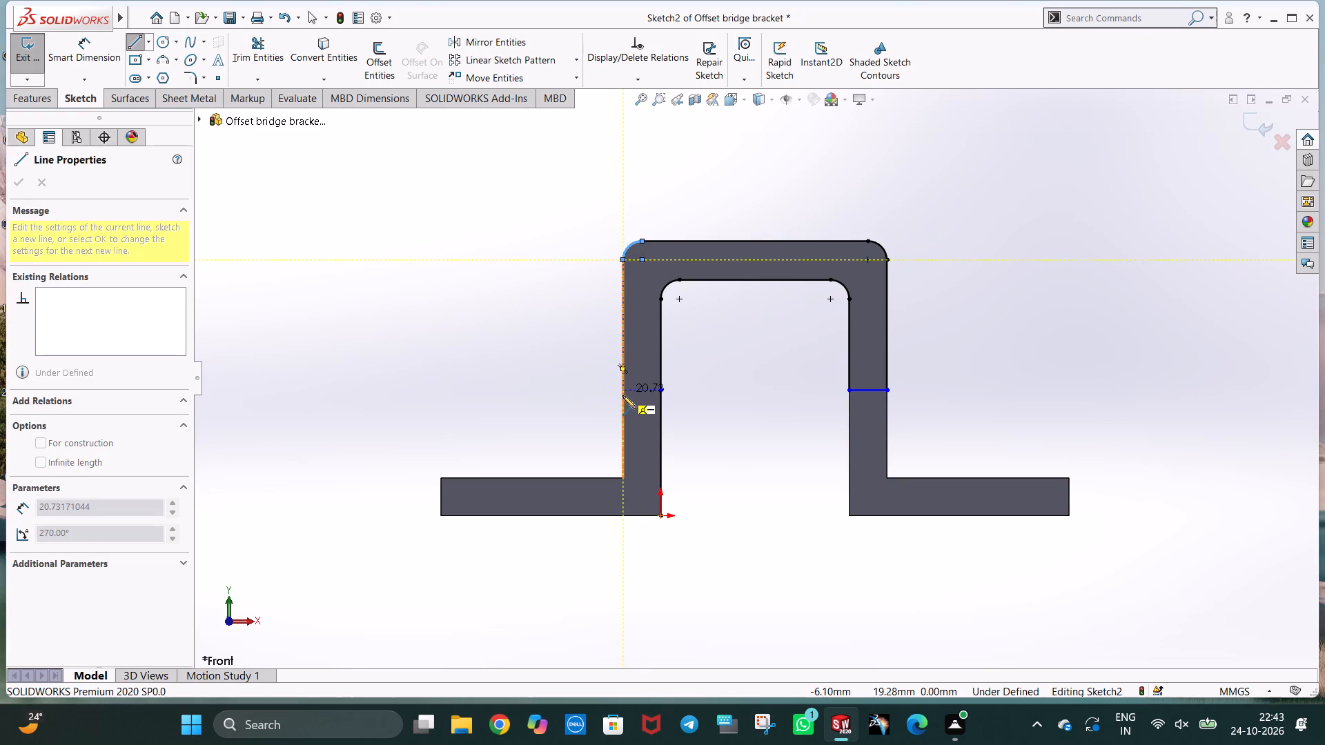
click(622, 389)
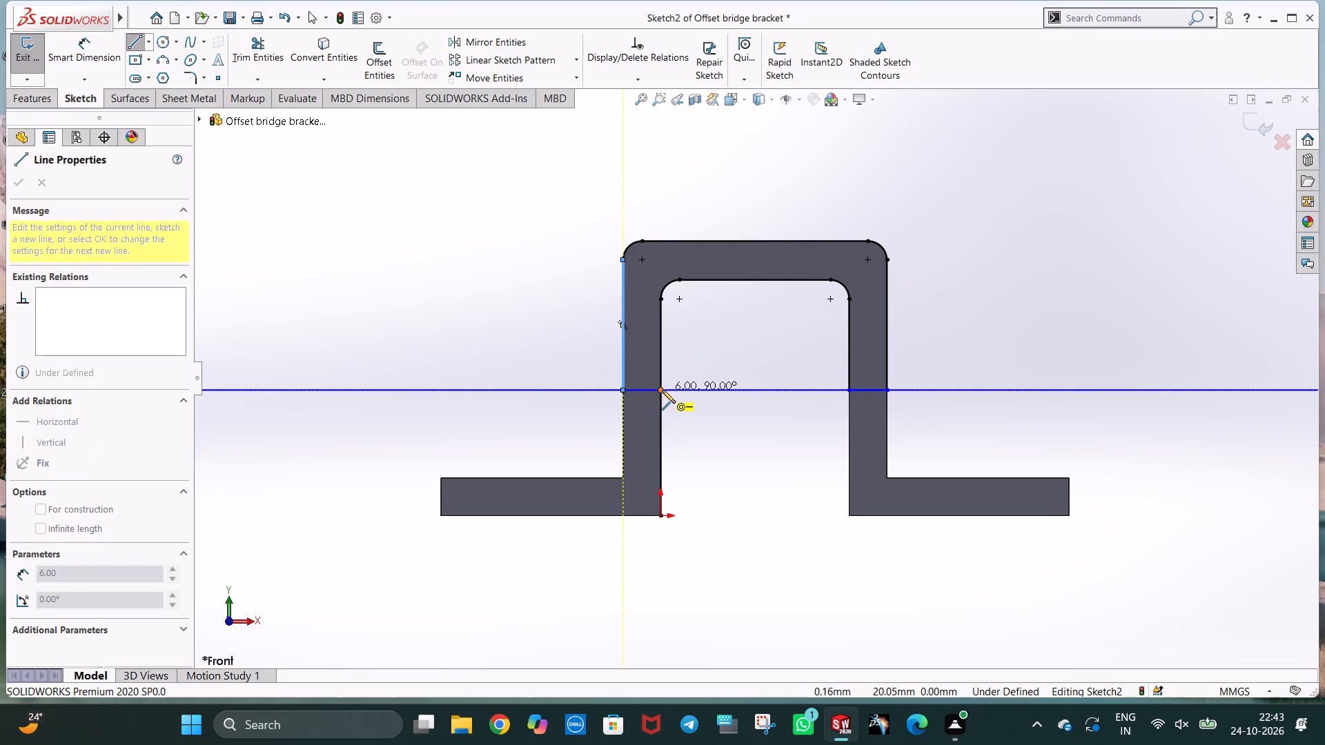
click(662, 390)
key(Escape)
key(Escape)
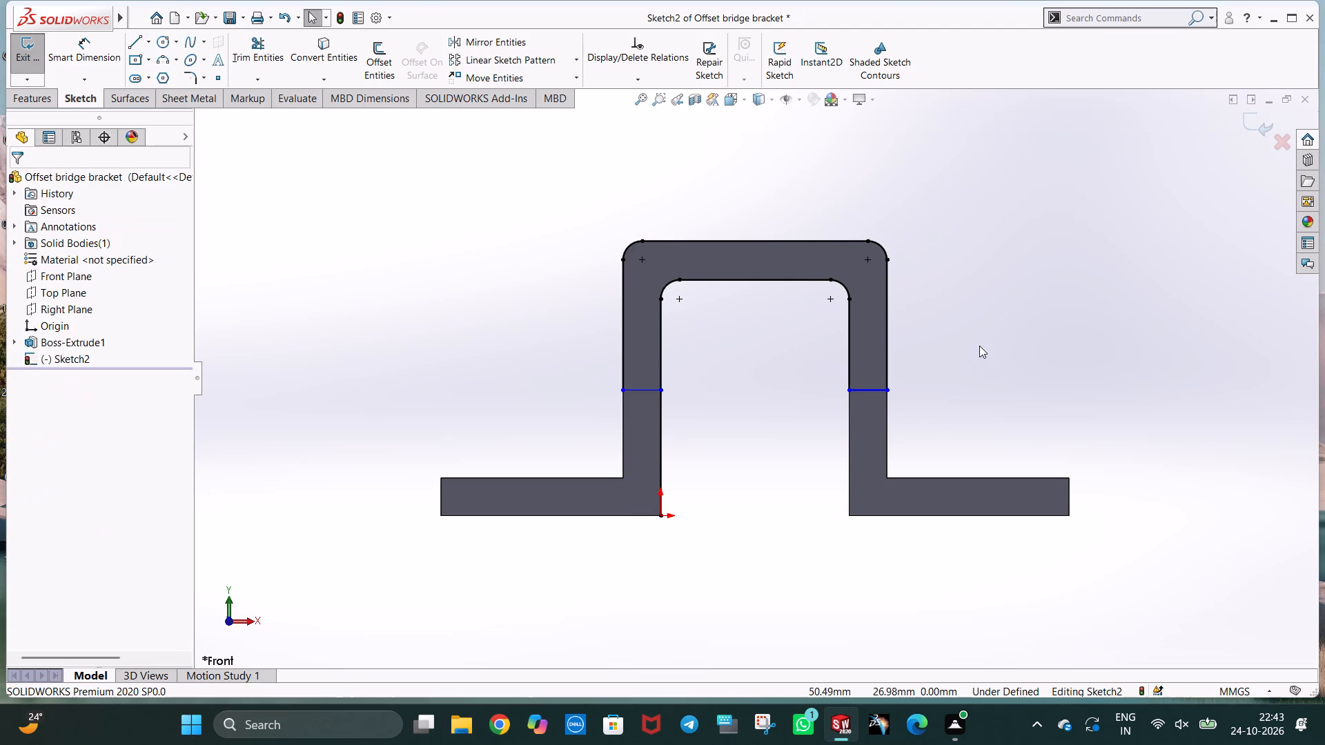
click(979, 346)
Extrude-cut the closed arch region to a blind depth of 28 mm in the reversed direction, through the front half of the bracket.
click(33, 100)
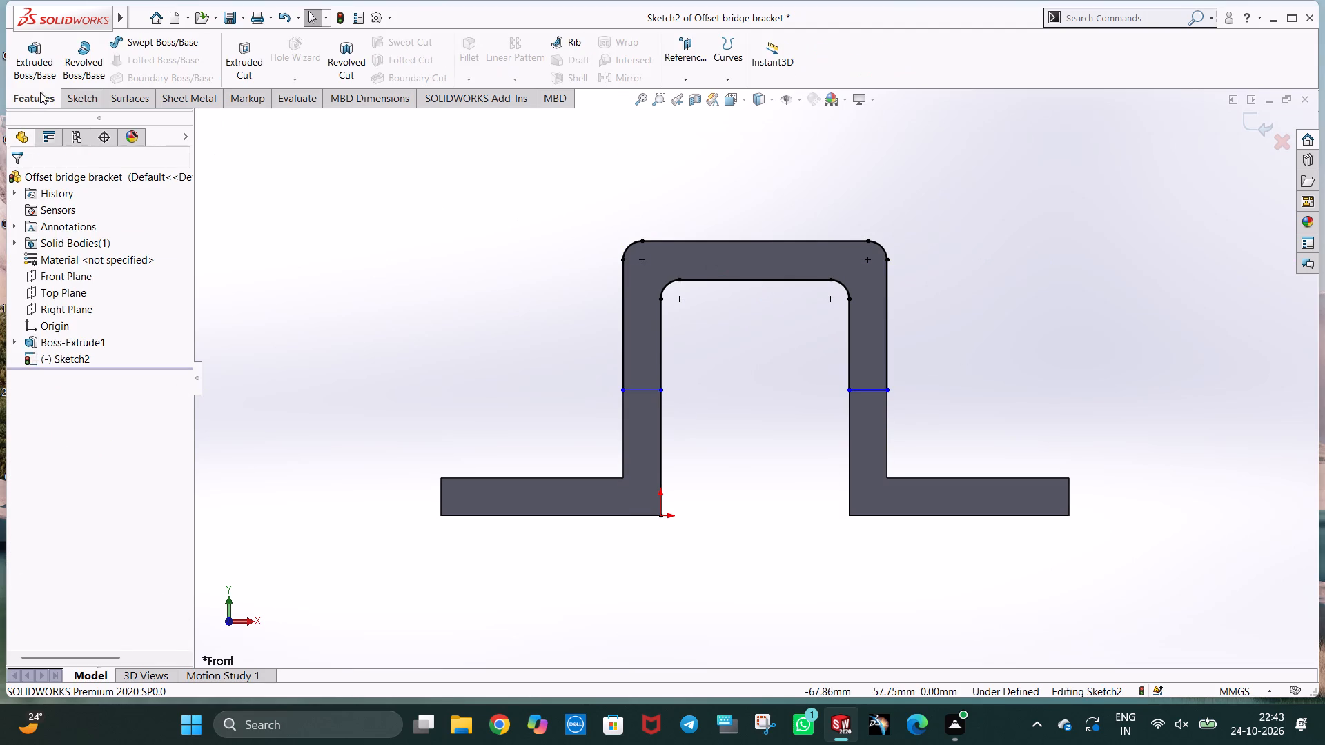
click(248, 69)
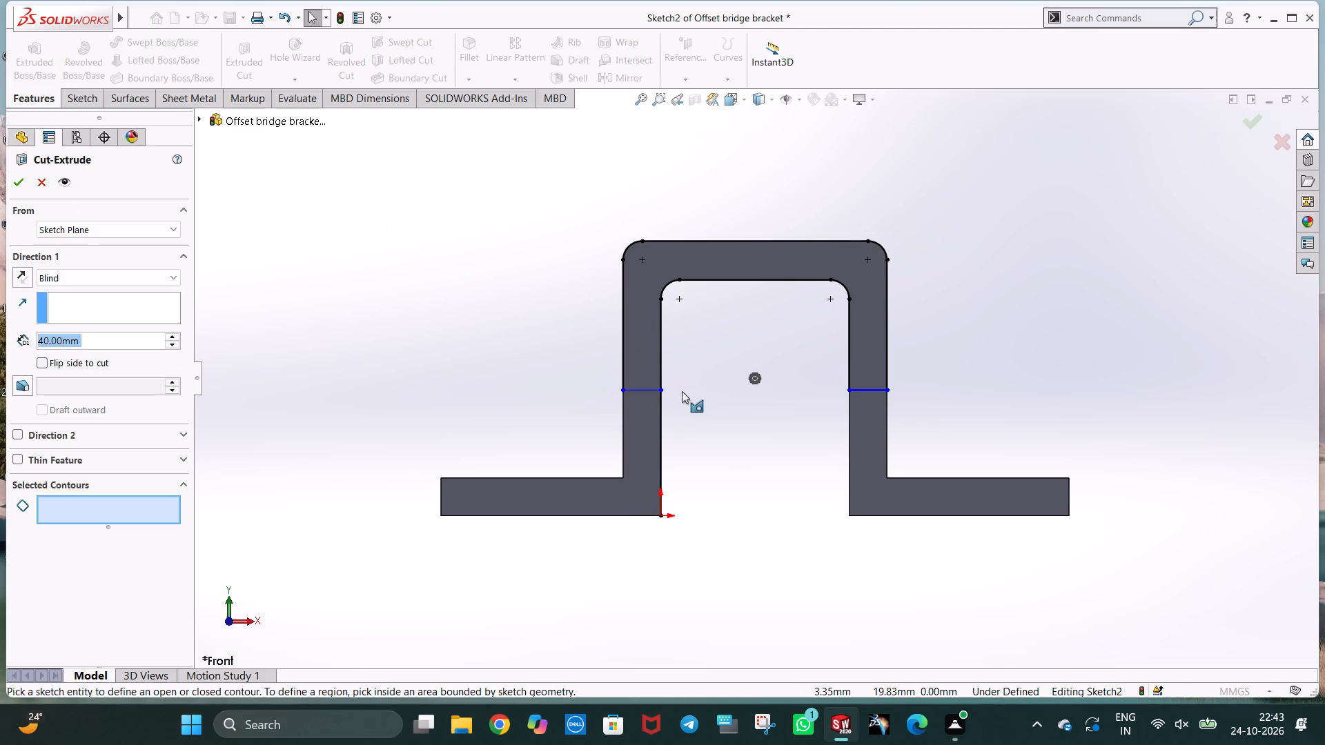
middle_drag(682, 391, 747, 404)
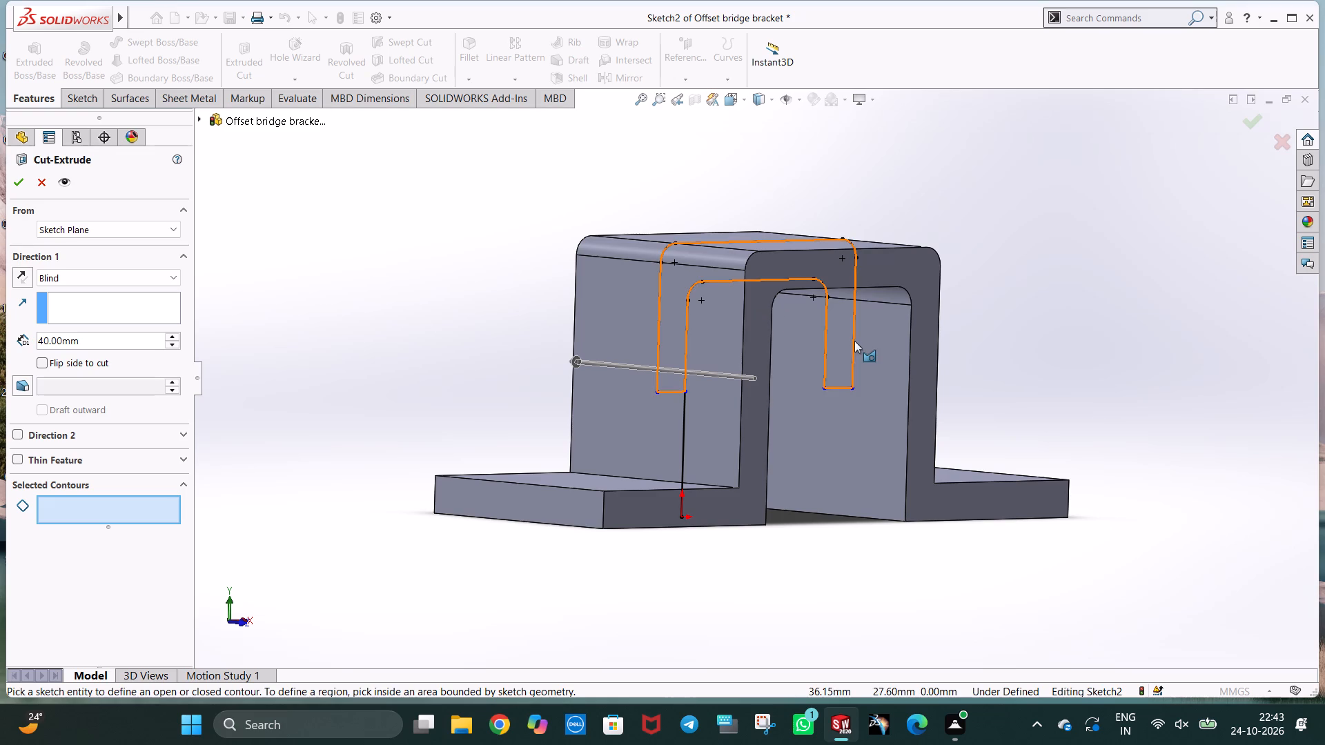
click(795, 264)
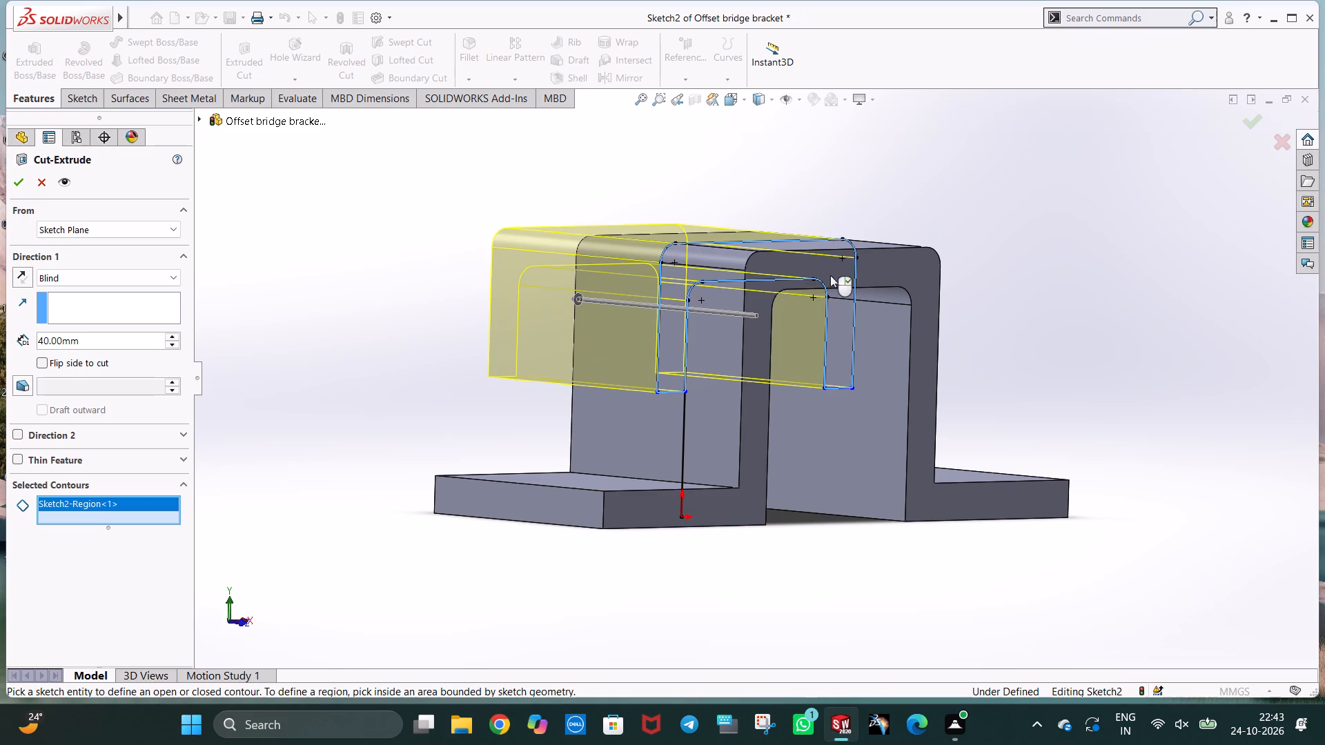
click(18, 277)
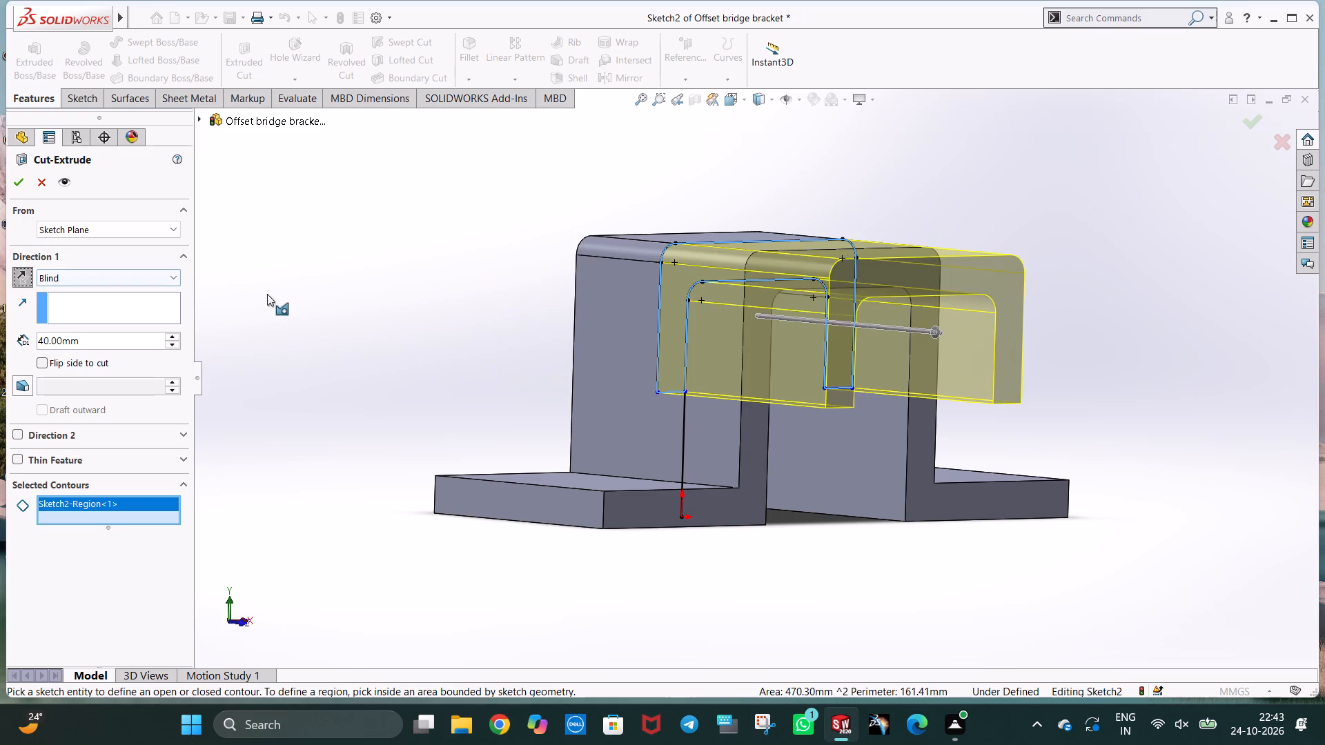
middle_drag(384, 346, 418, 359)
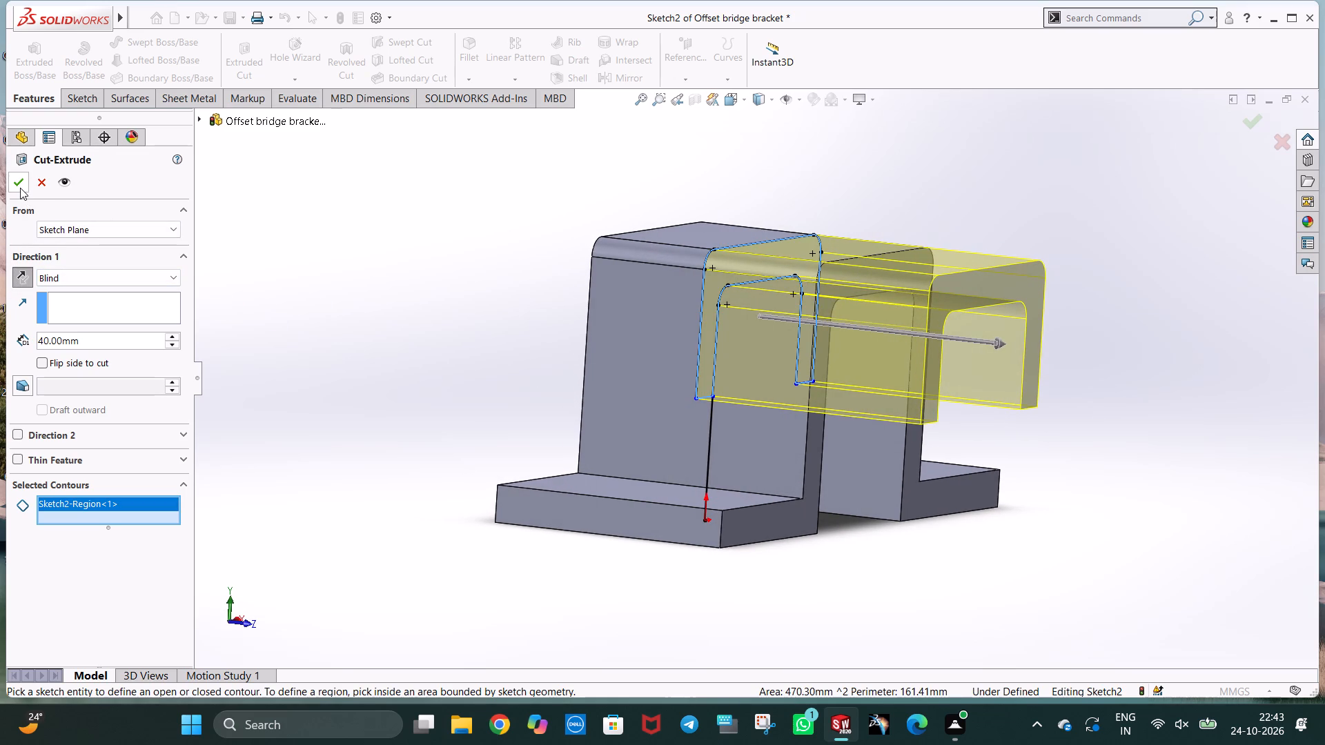
drag(110, 348, 29, 345)
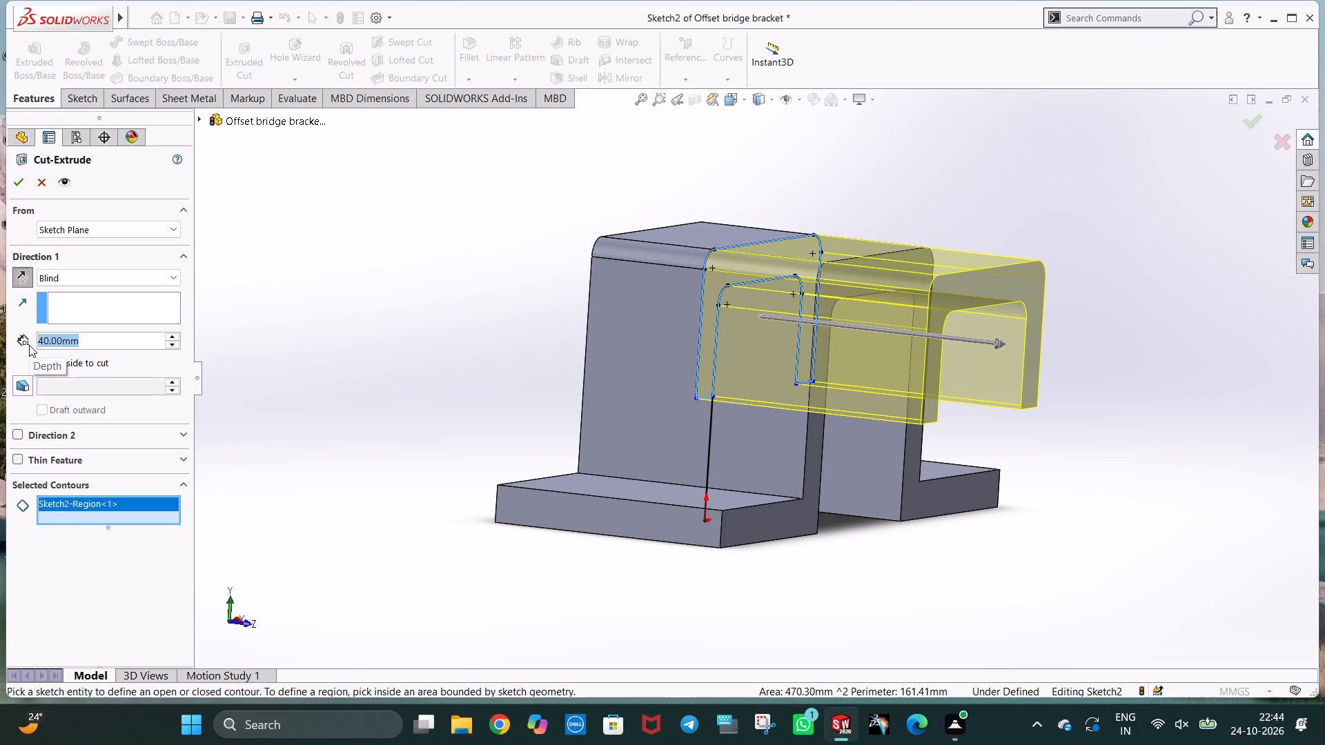
text(28)
key(Return)
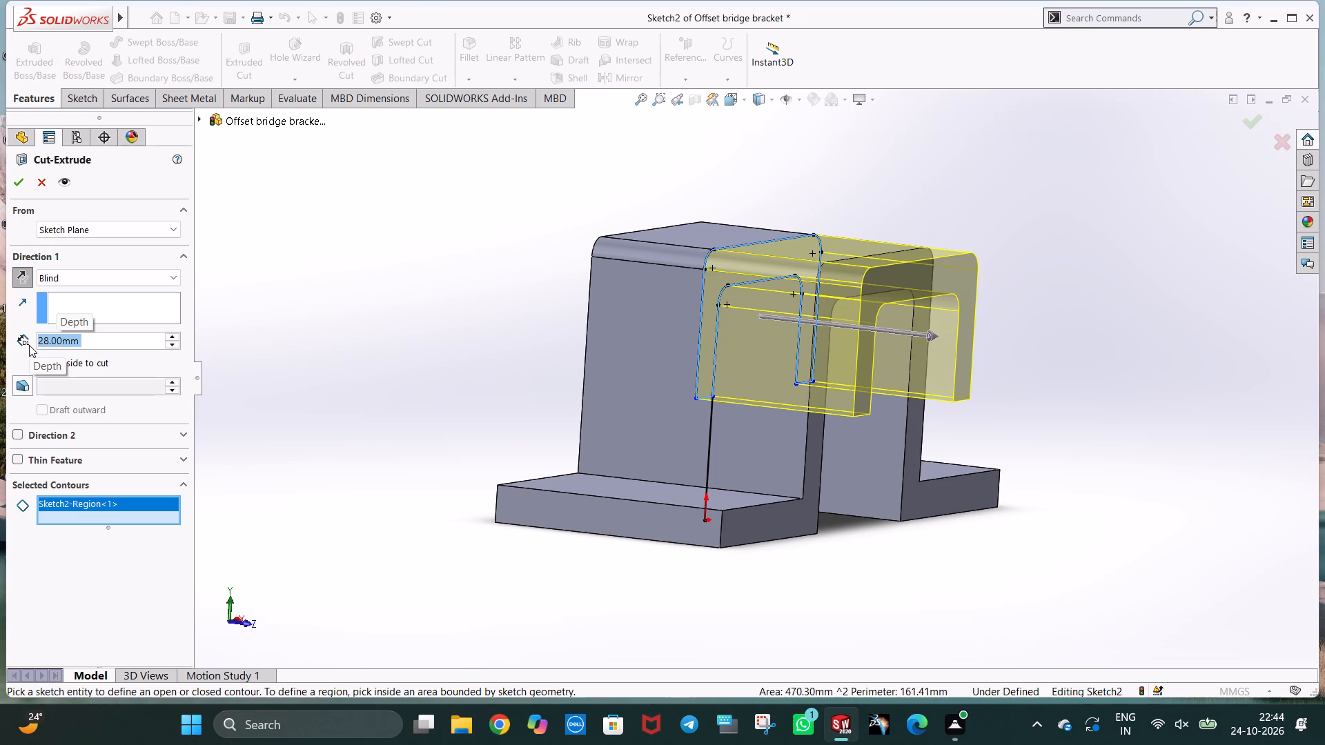
middle_drag(805, 473, 805, 476)
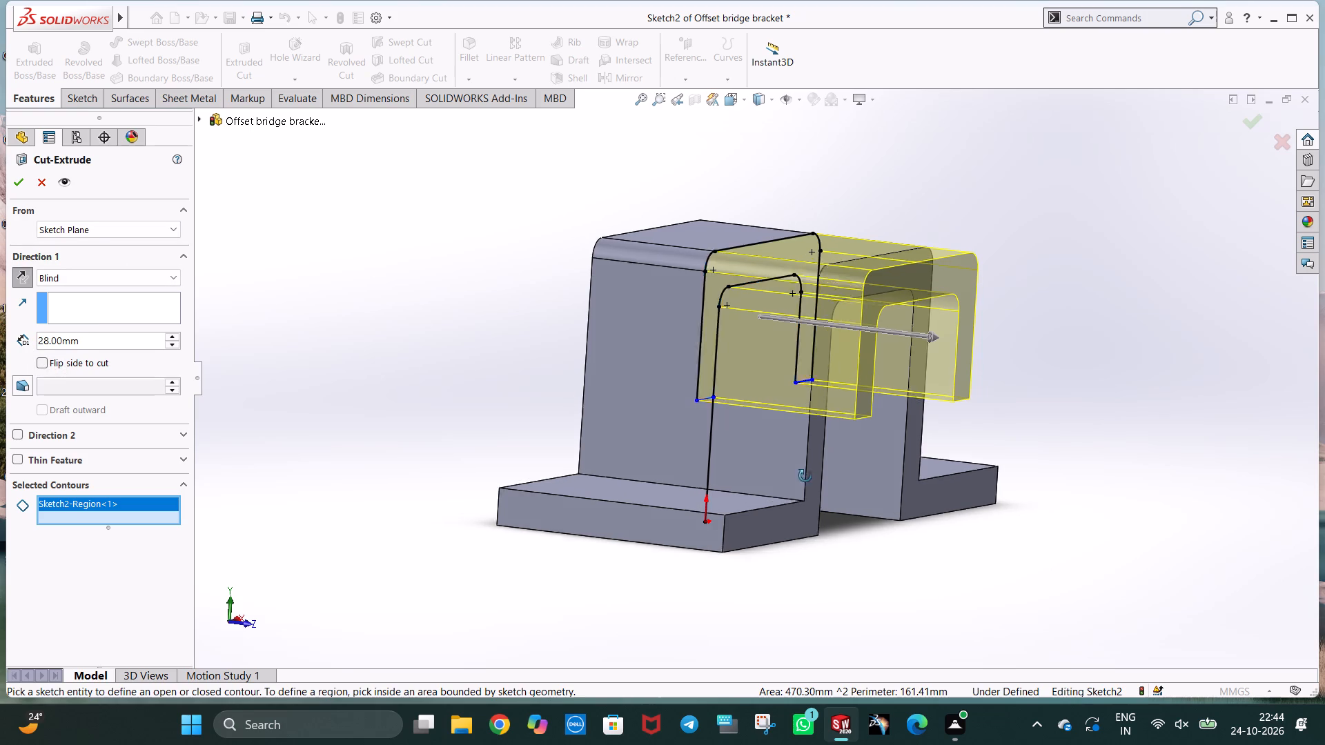
middle_drag(805, 476, 579, 464)
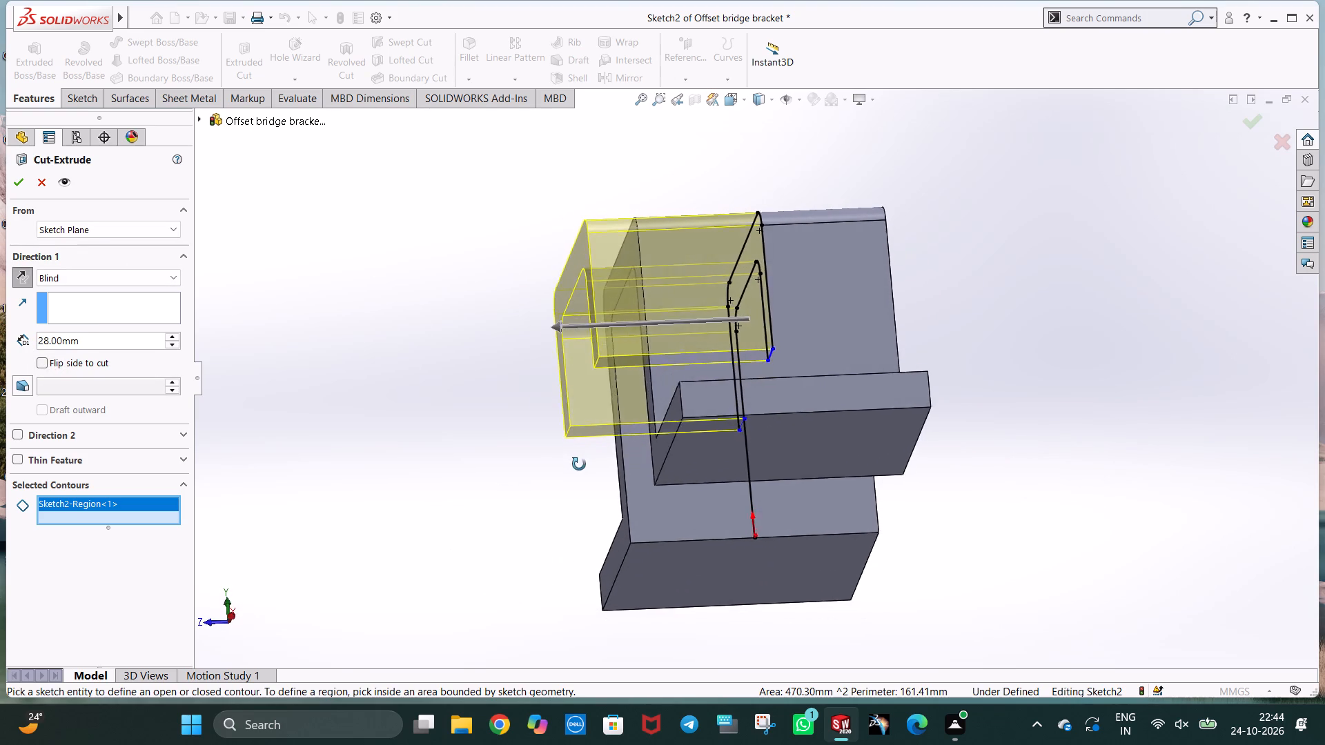
middle_drag(579, 464, 793, 511)
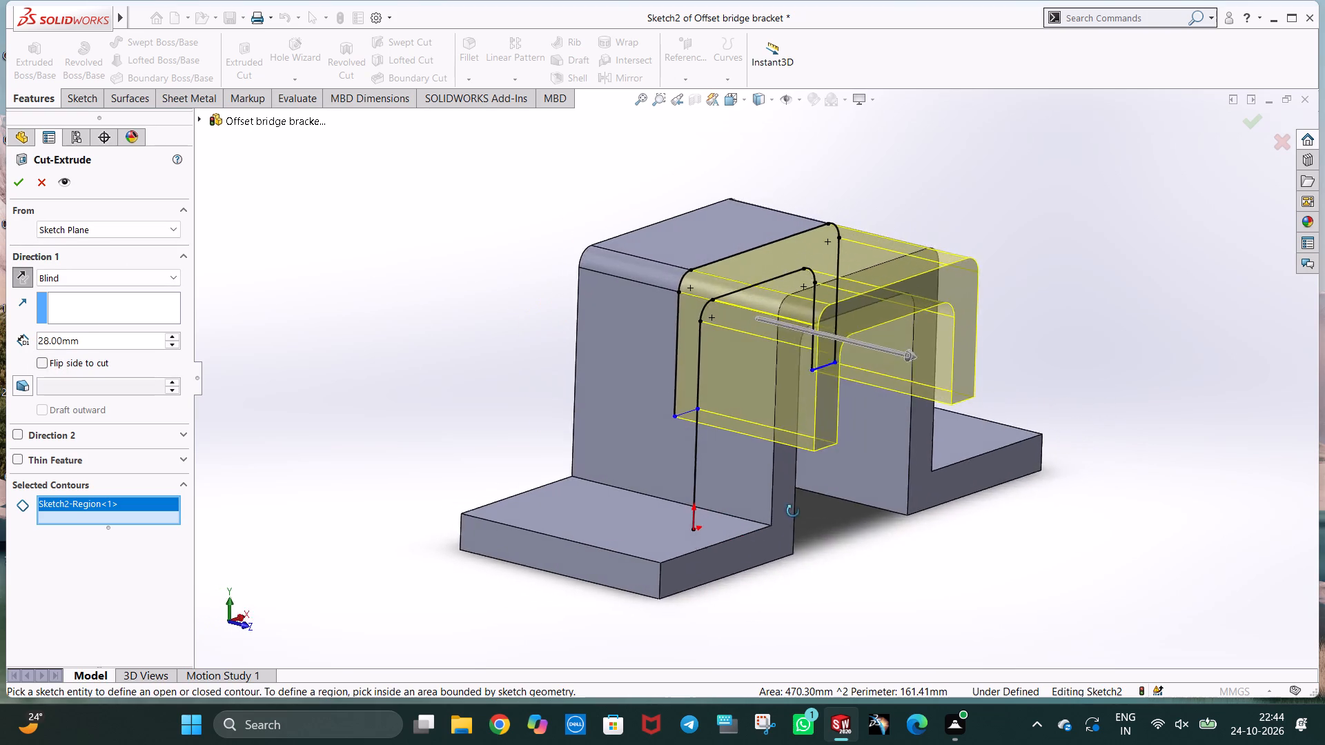
middle_drag(793, 511, 823, 503)
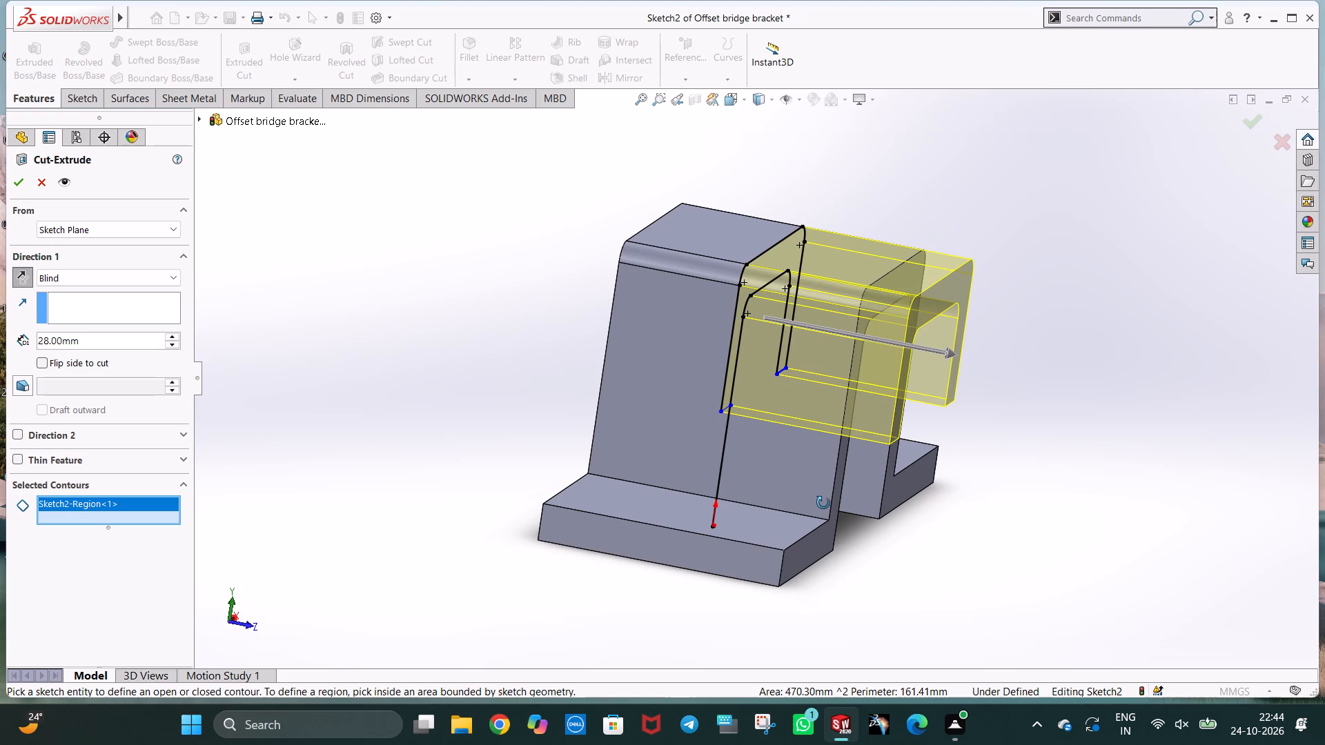
middle_drag(823, 503, 854, 493)
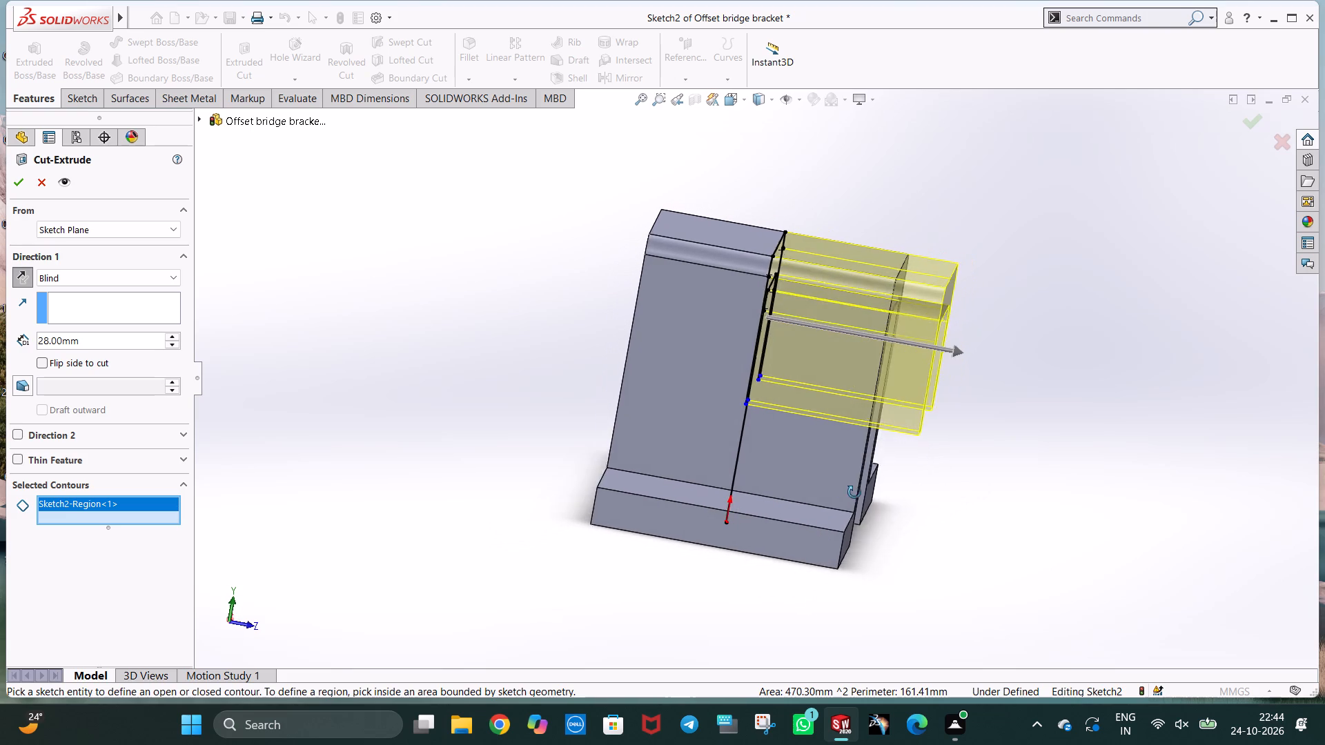
middle_drag(854, 493, 865, 494)
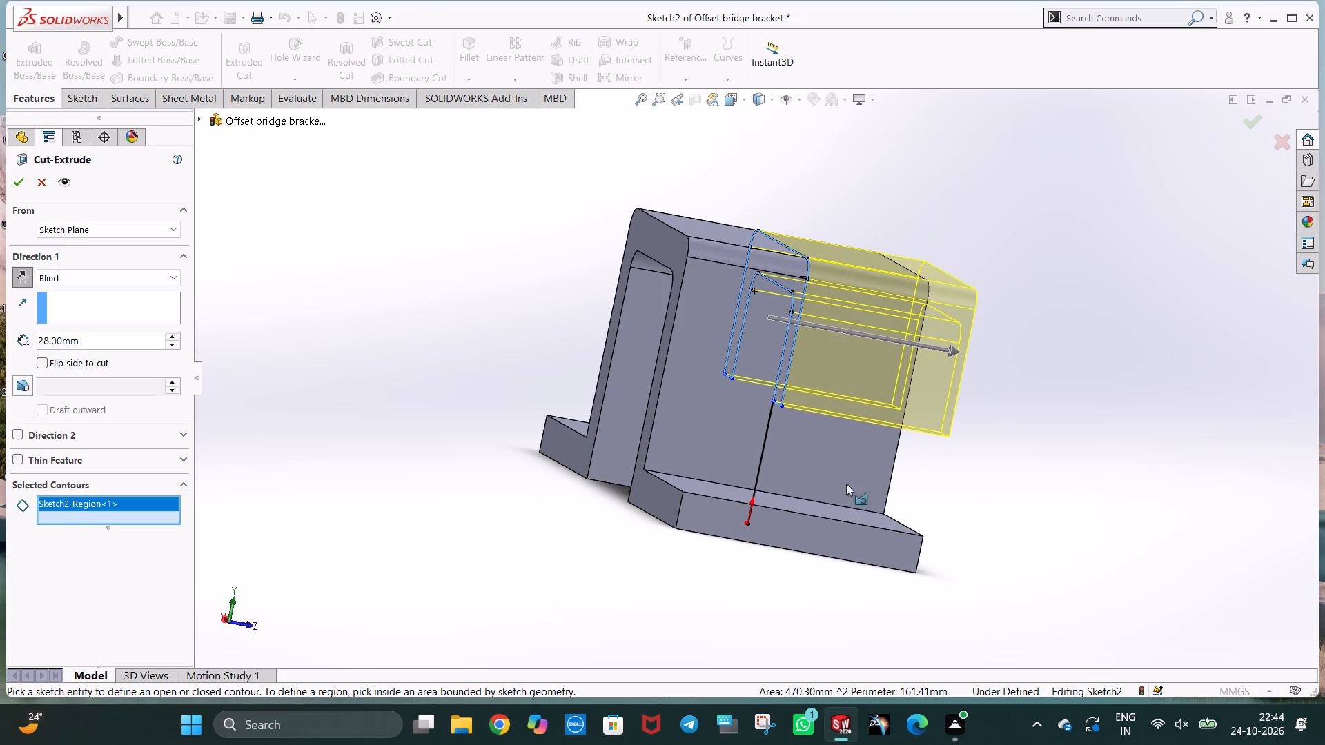
click(24, 180)
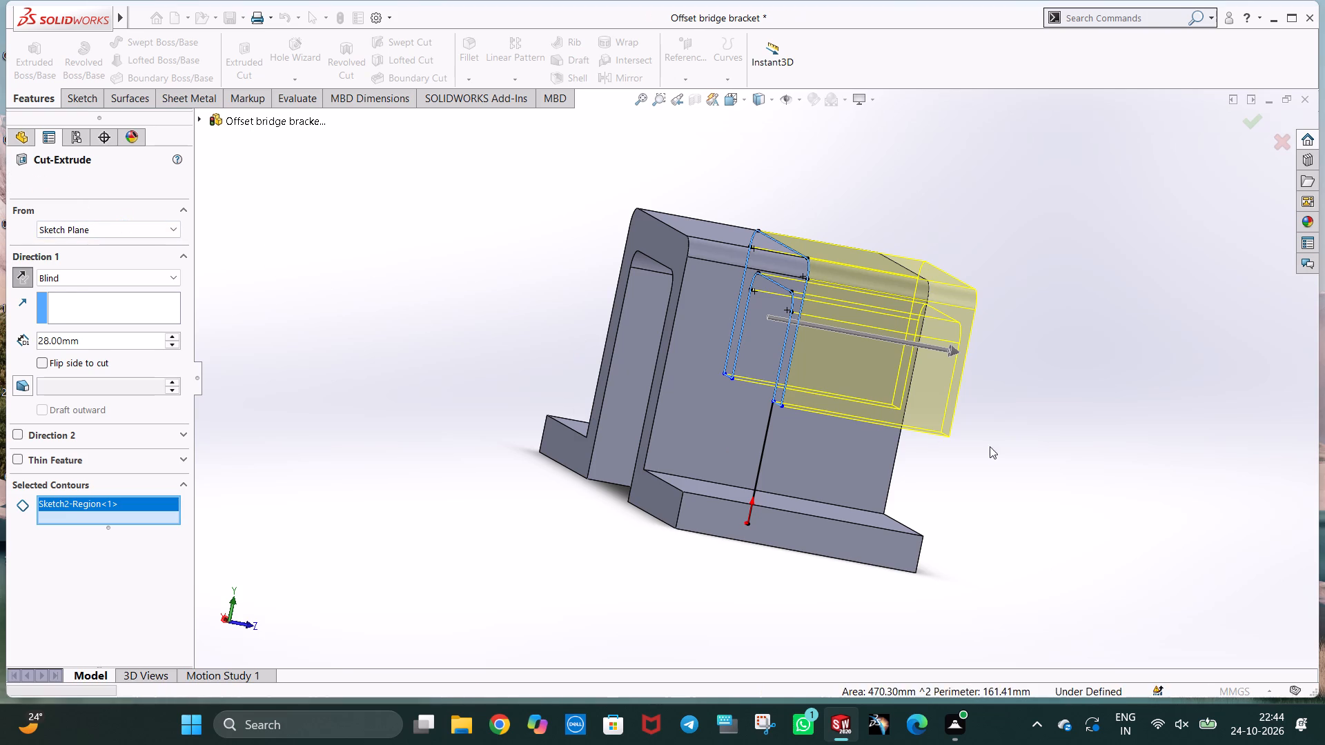
middle_drag(1001, 446, 852, 478)
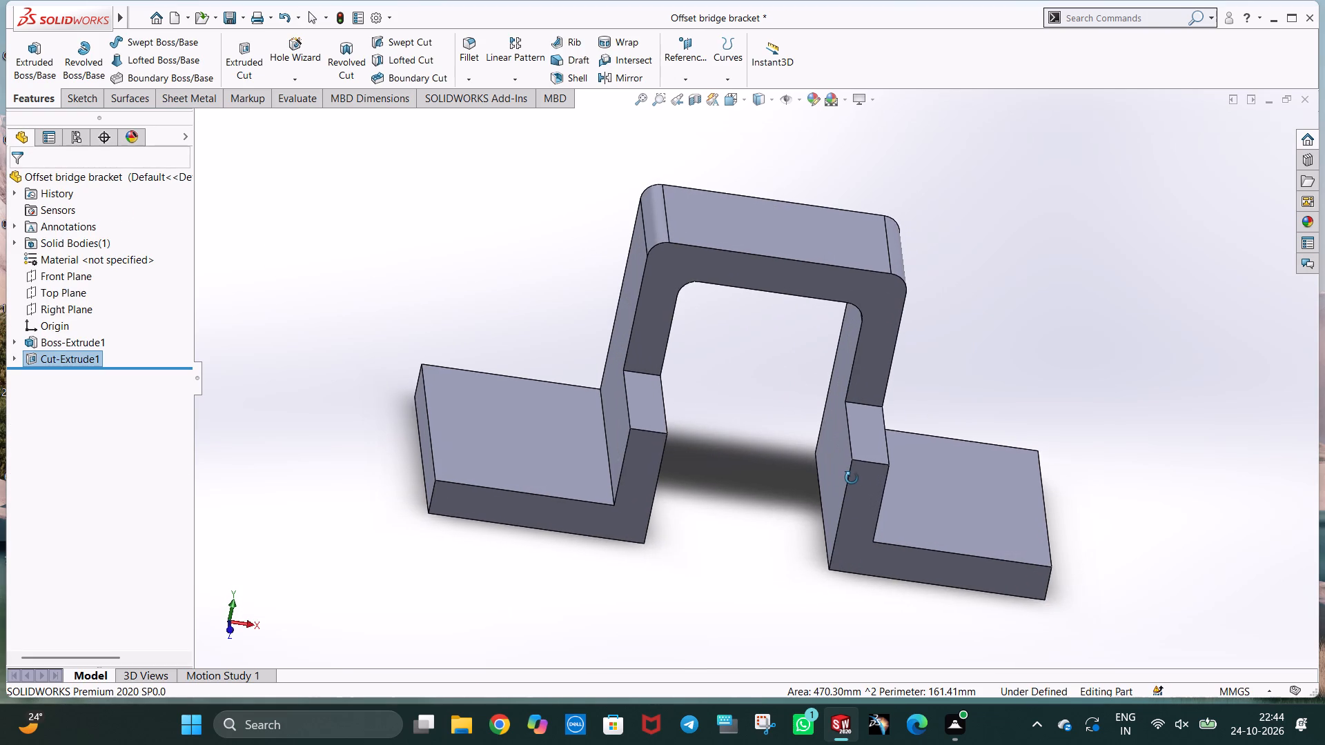
Start a new sketch on the front end face of the bracket's left leg and foot.
middle_drag(852, 478, 881, 475)
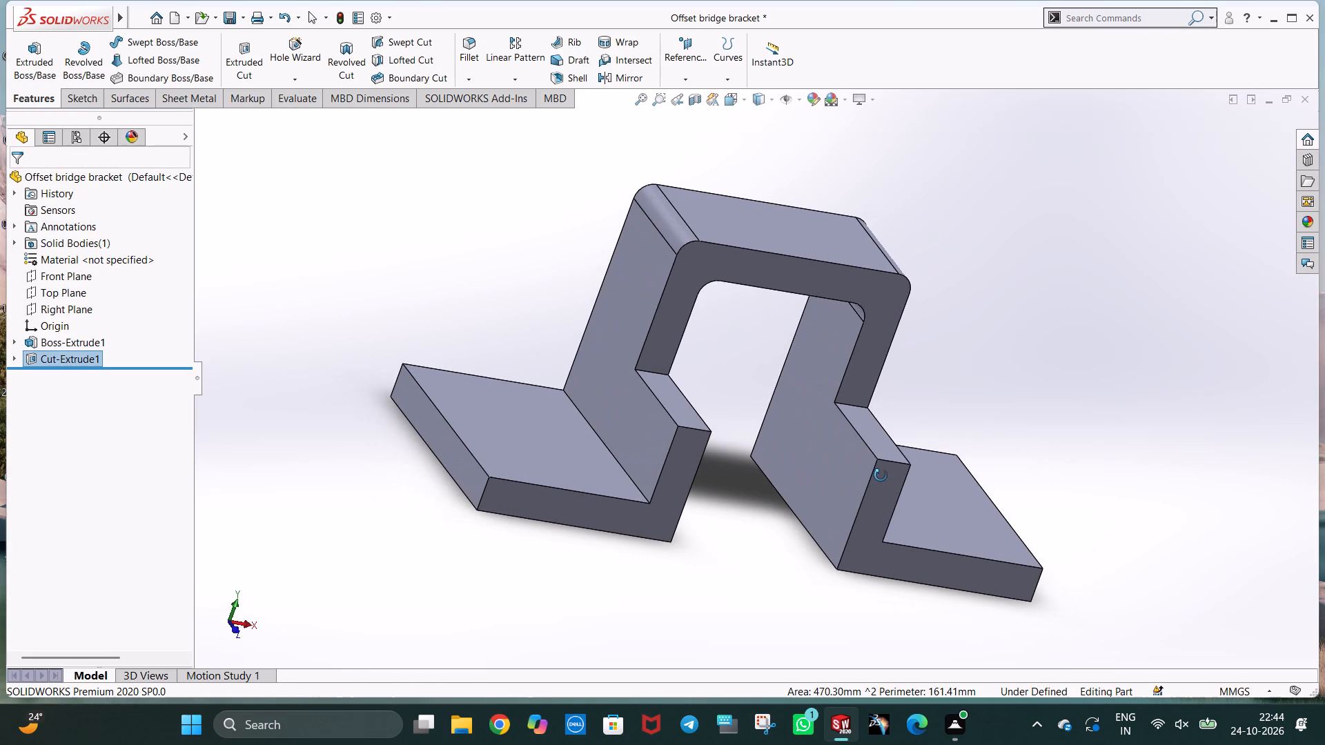
middle_drag(881, 475, 926, 503)
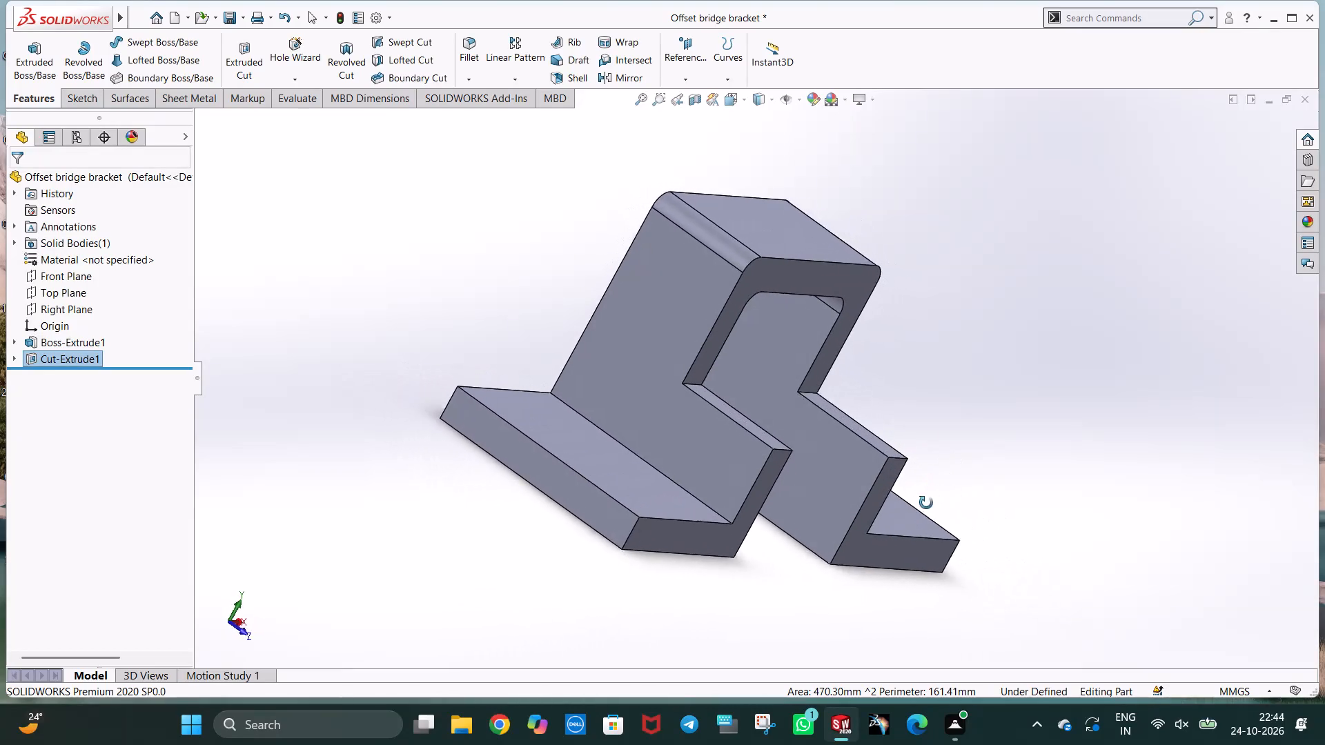
middle_drag(926, 503, 883, 479)
middle_drag(881, 477, 876, 470)
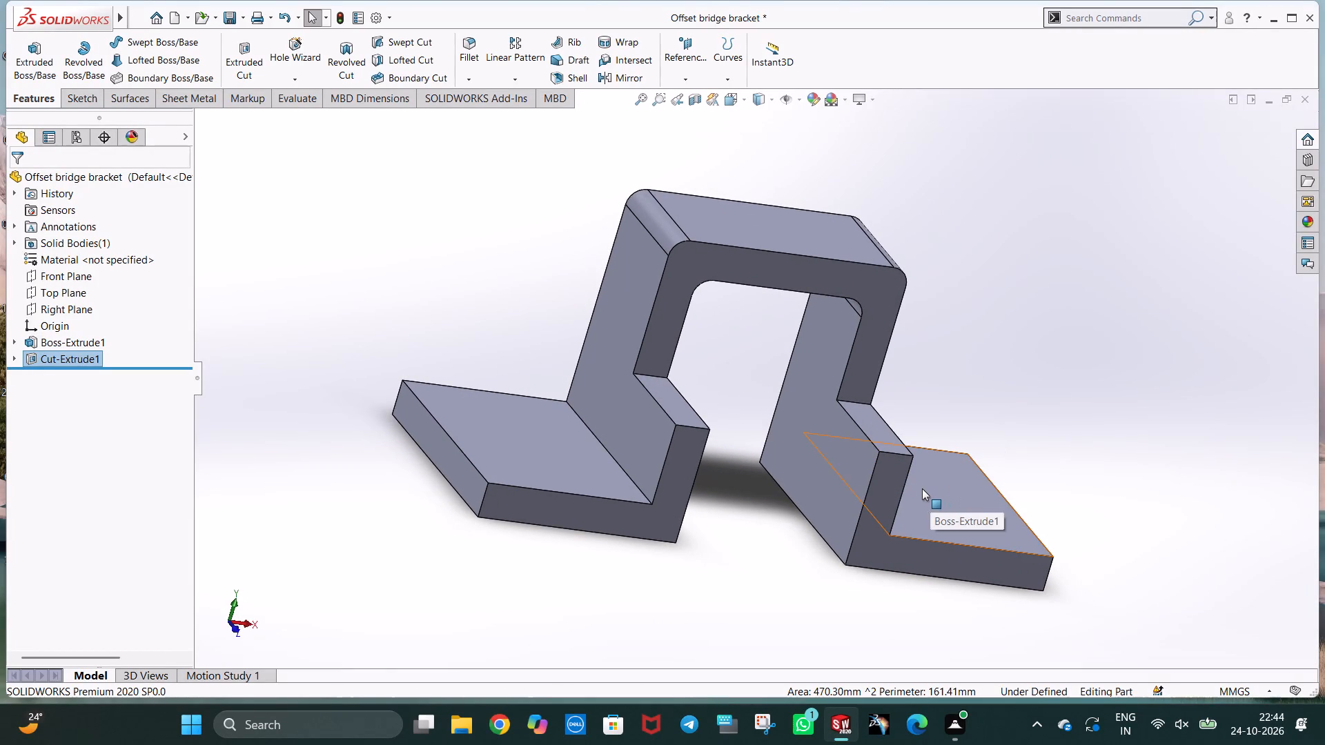
key(ctrl+1)
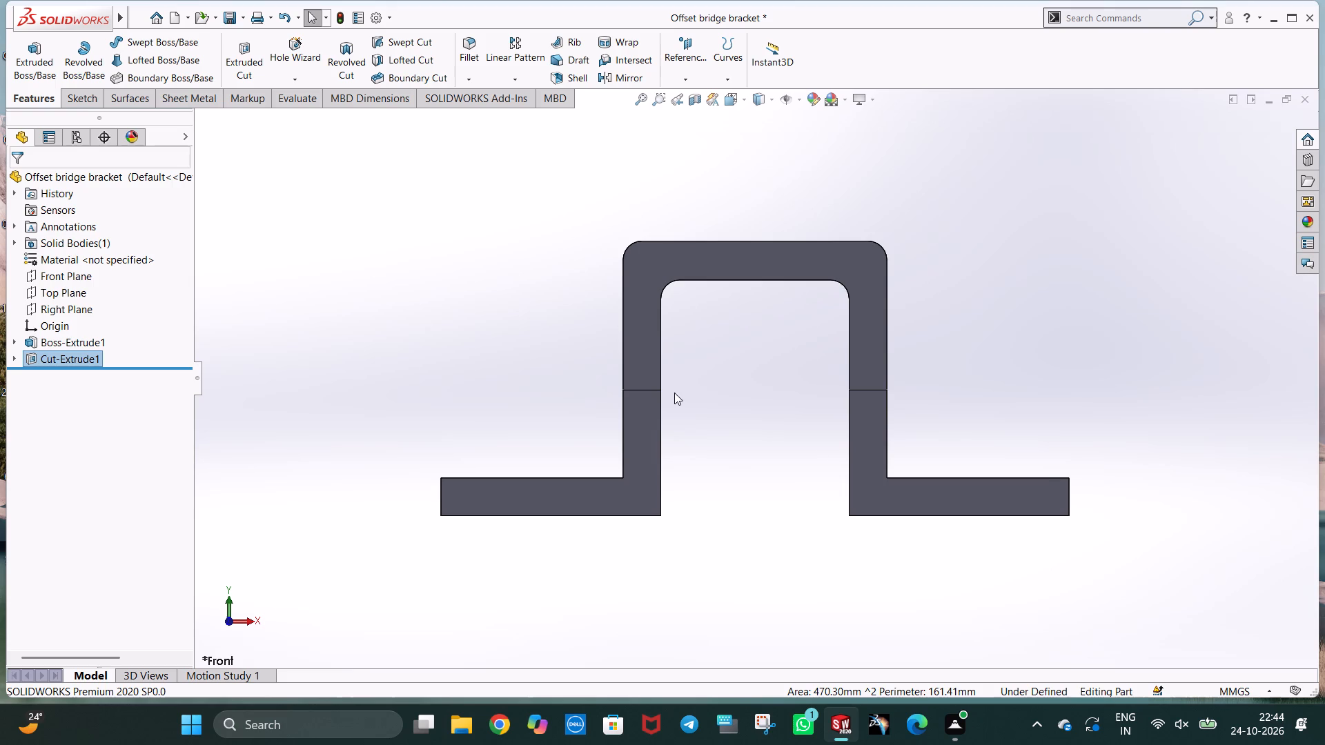
middle_drag(685, 397, 731, 463)
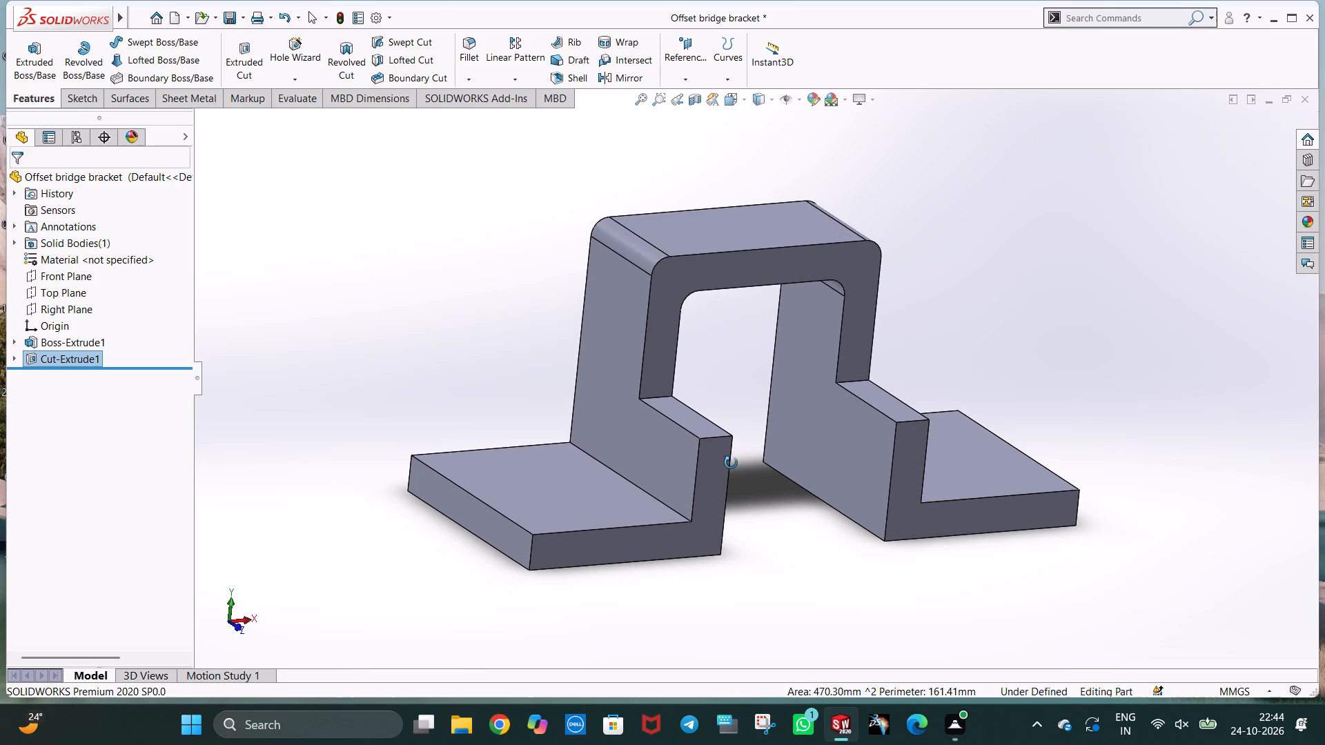
middle_drag(731, 463, 702, 421)
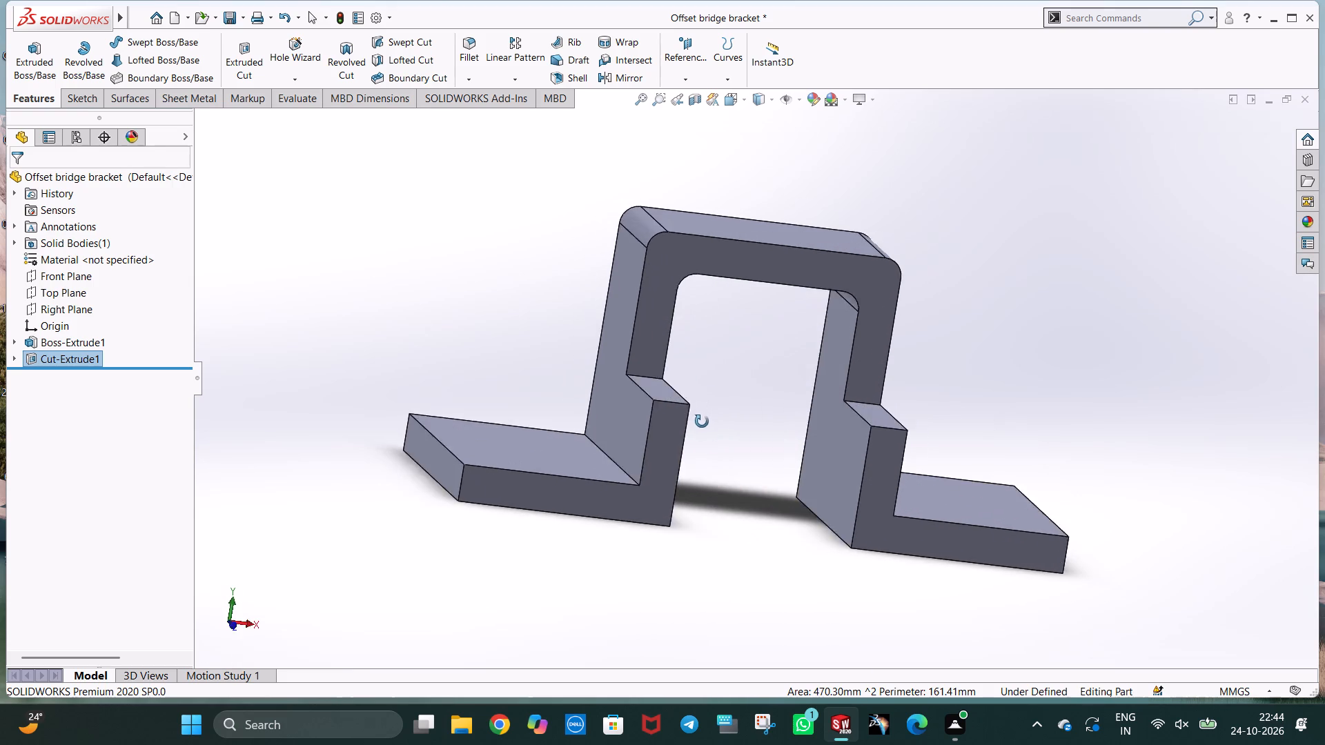
middle_drag(702, 421, 699, 424)
right_click(648, 499)
click(677, 403)
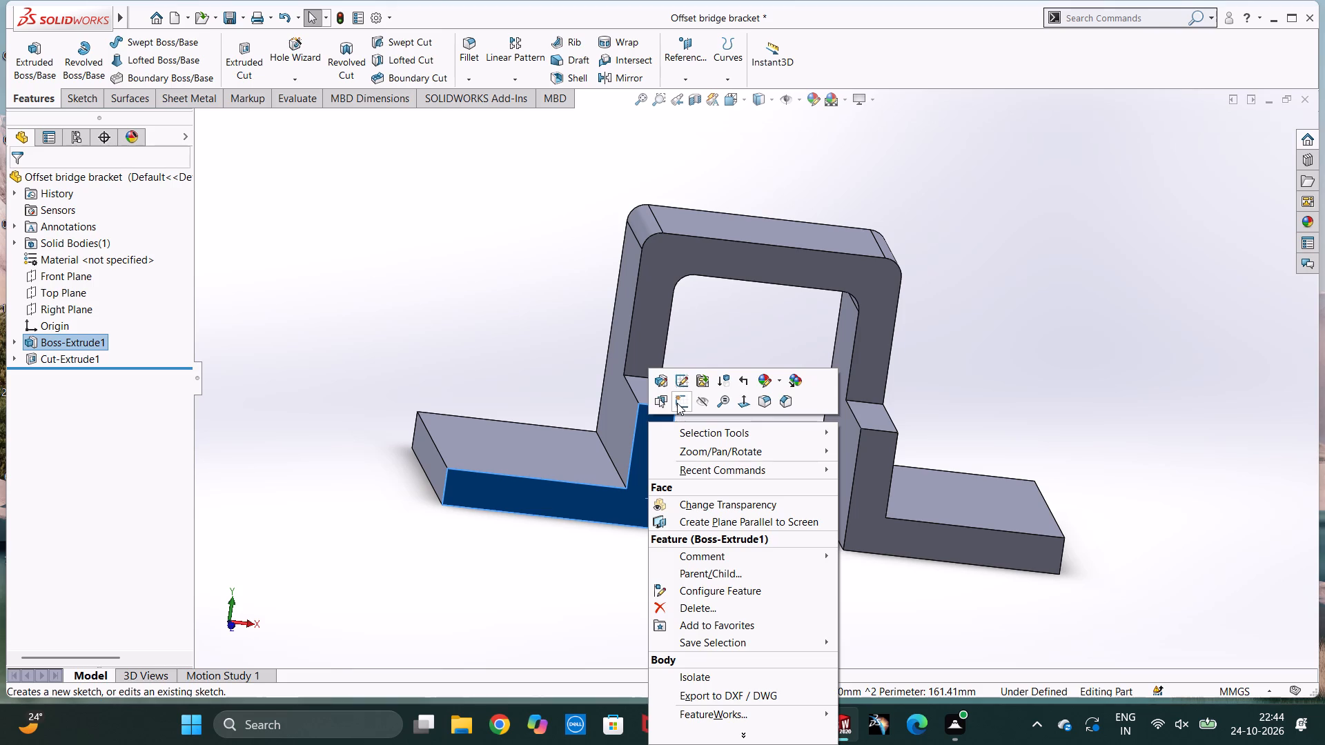
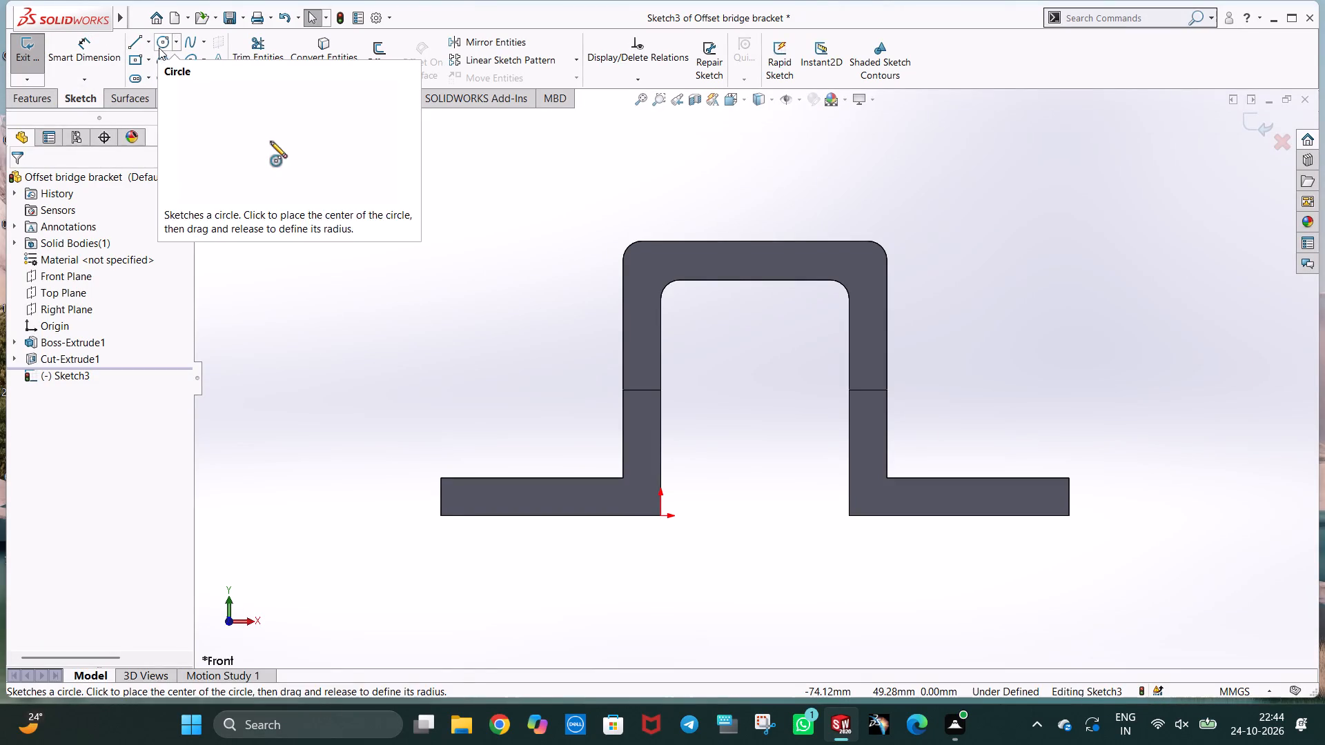
Sketch a three-point arc of about 2.2 mm radius across the lower inner corner of the left leg.
click(164, 61)
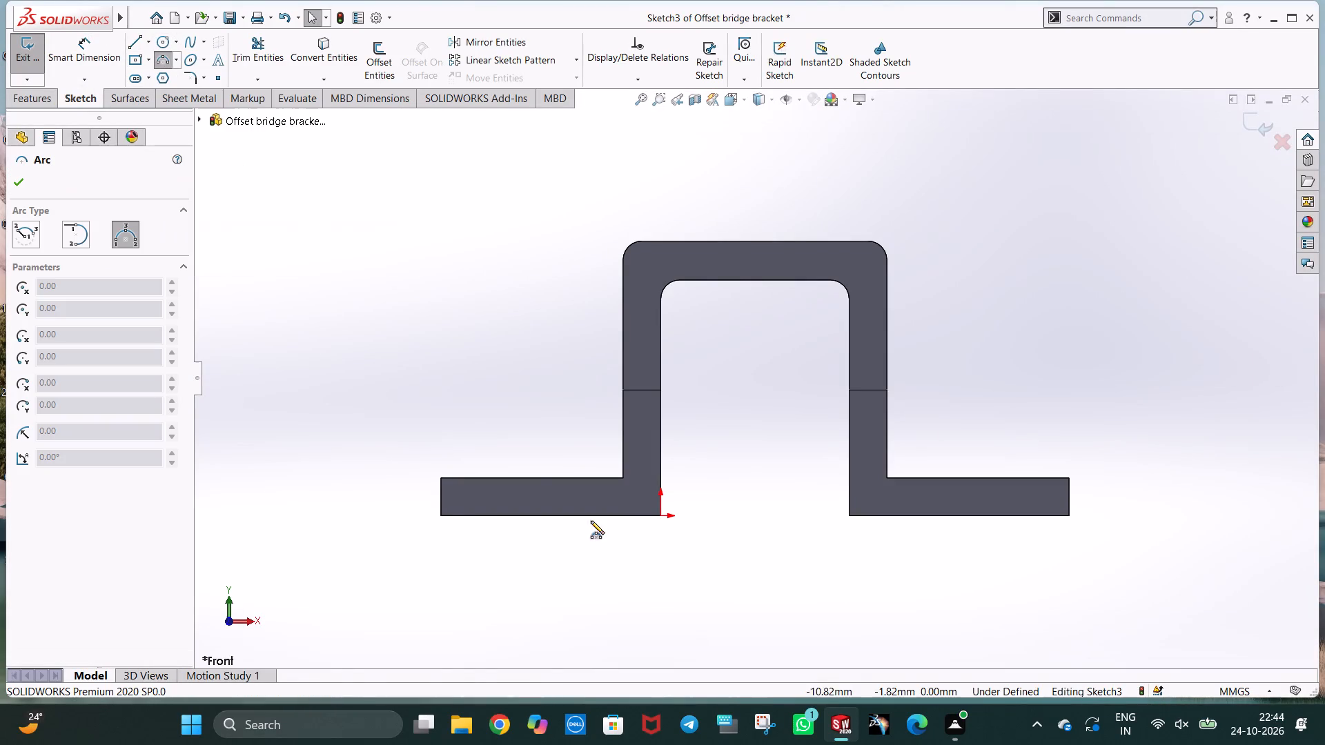
click(659, 502)
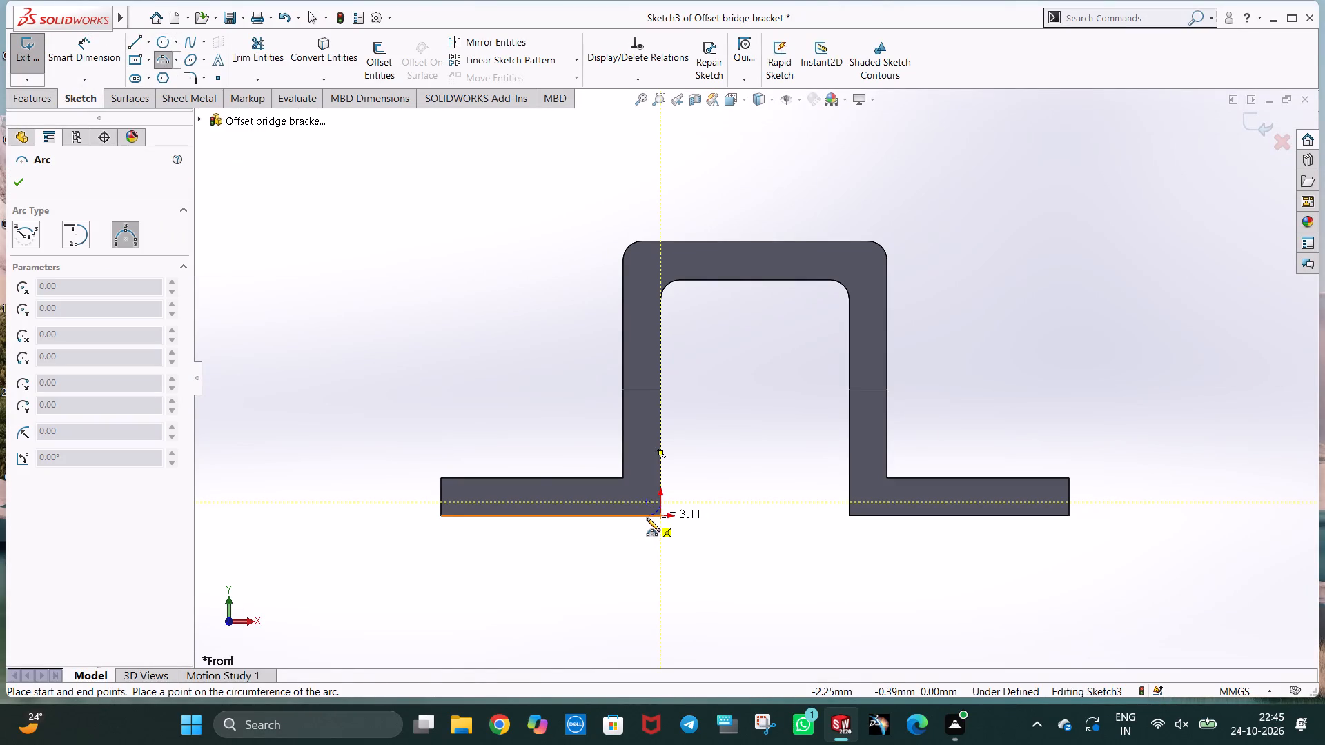
click(647, 516)
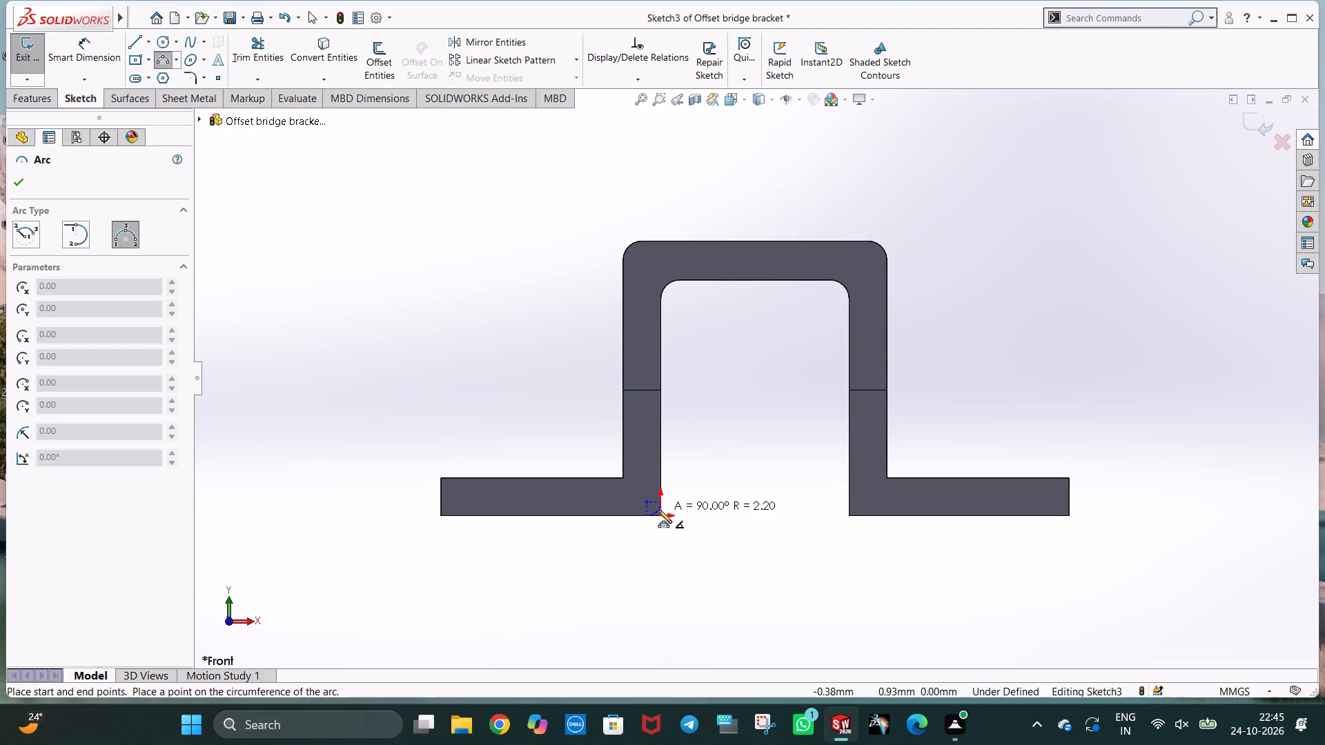
click(658, 510)
key(Escape)
key(Escape)
Dimension the corner arc's radius and set it to 3 mm.
scroll(673, 504, down, 4)
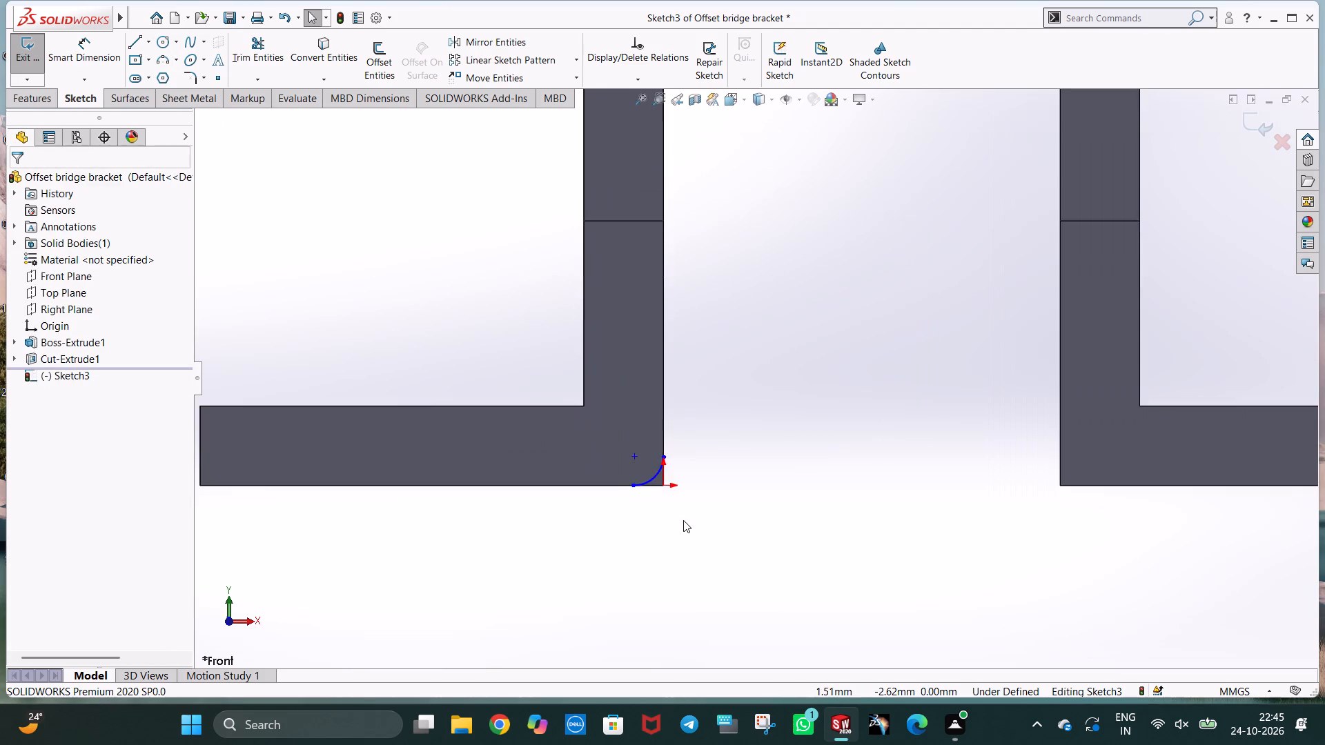
scroll(683, 520, down, 4)
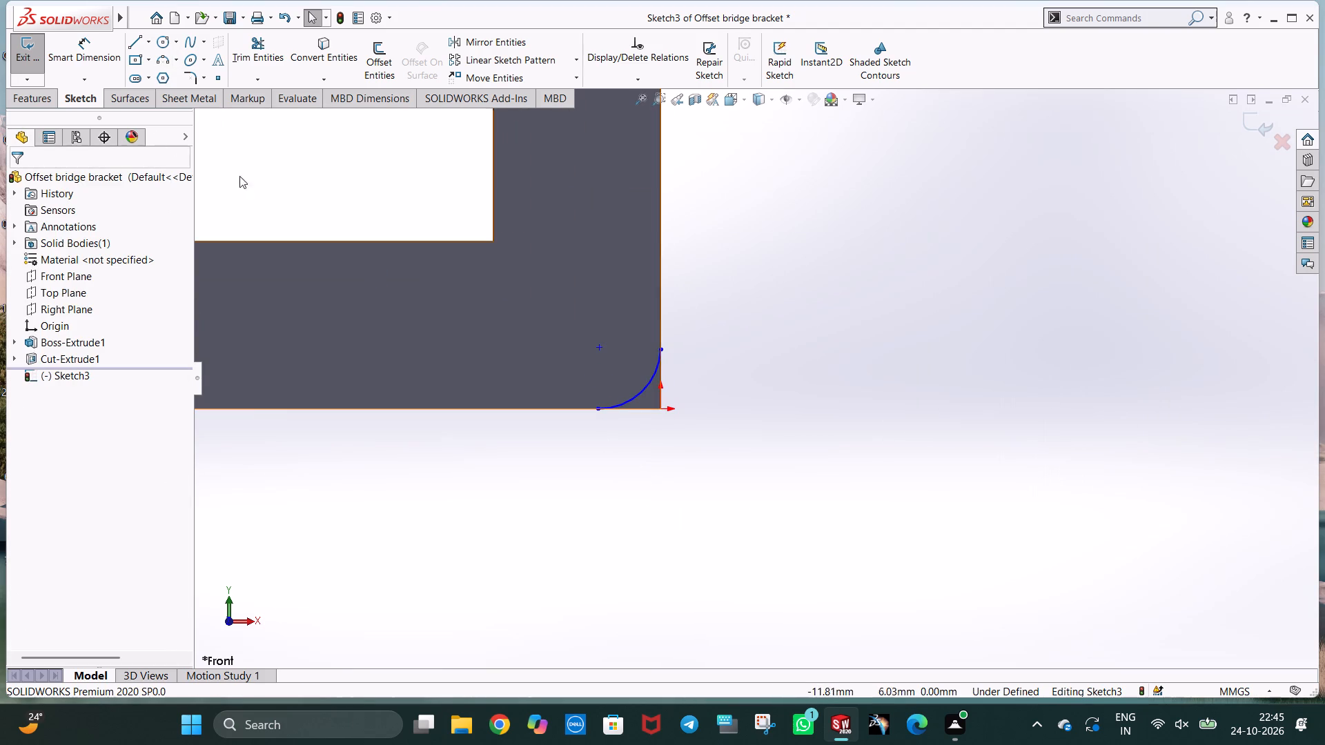
click(100, 54)
click(641, 389)
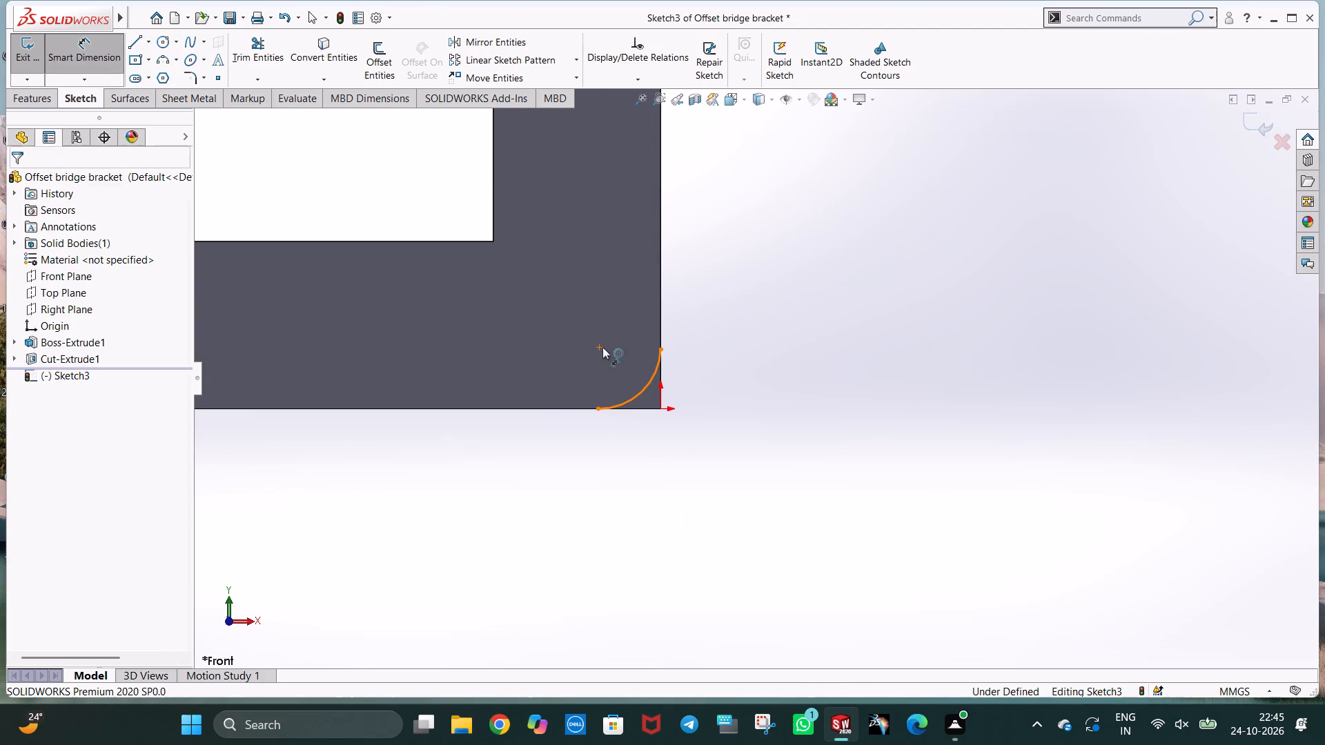
click(578, 317)
double_click(581, 316)
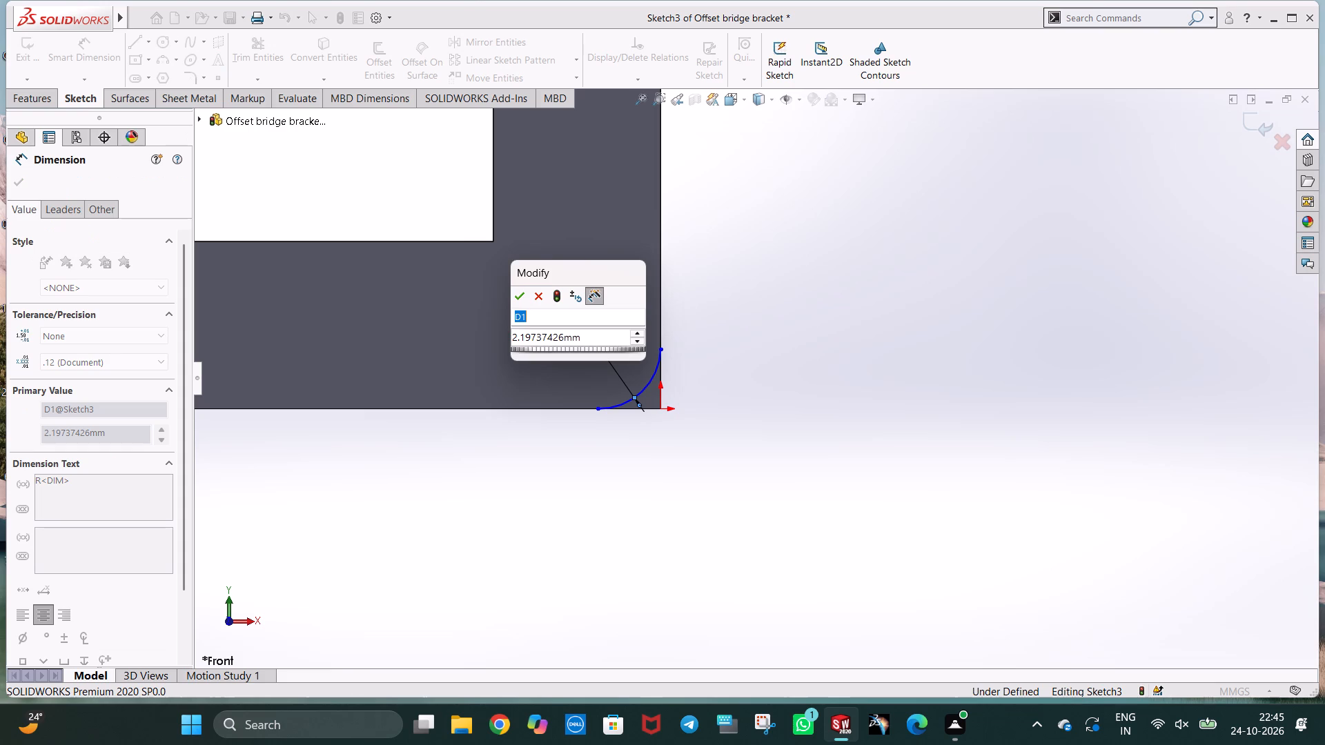
drag(589, 331, 556, 335)
key(3)
key(Return)
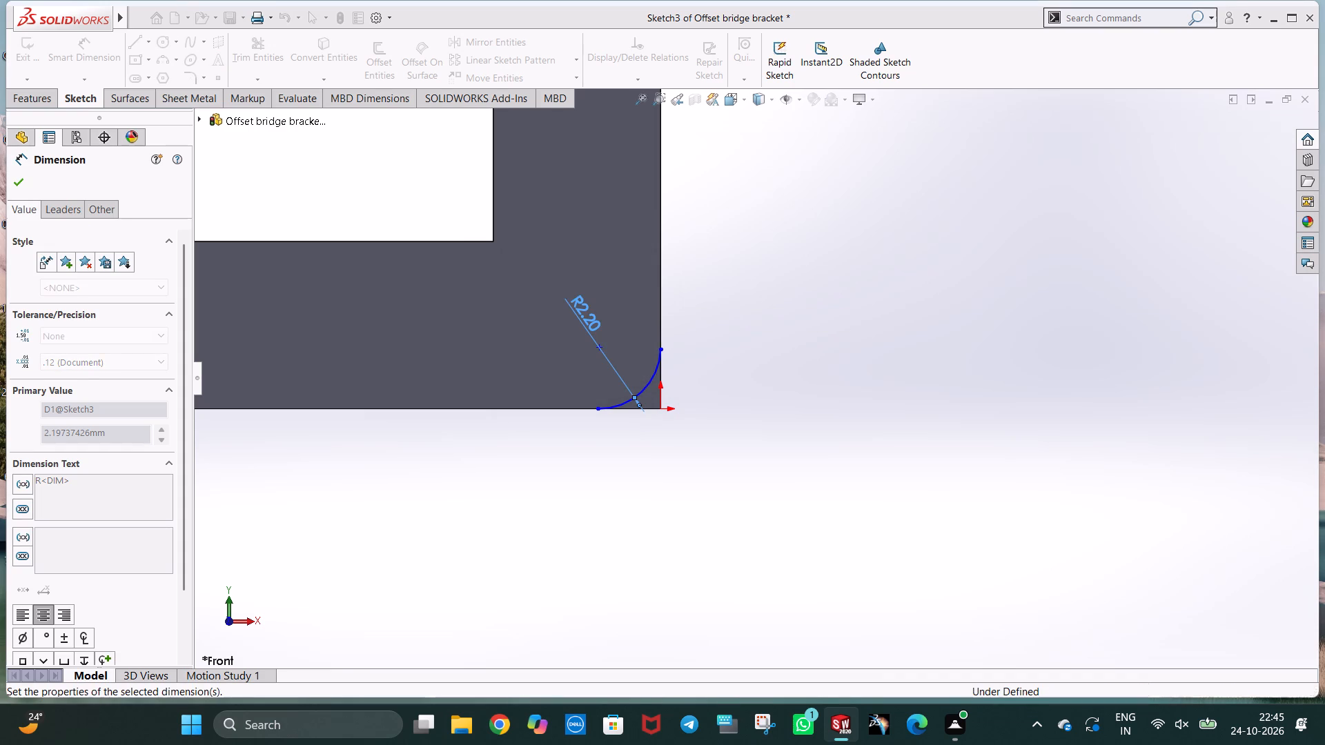
click(806, 403)
drag(631, 401, 638, 398)
click(758, 309)
Close the corner profile with two lines running from the arc's upper end through the origin corner to its lower end.
scroll(757, 324, up, 3)
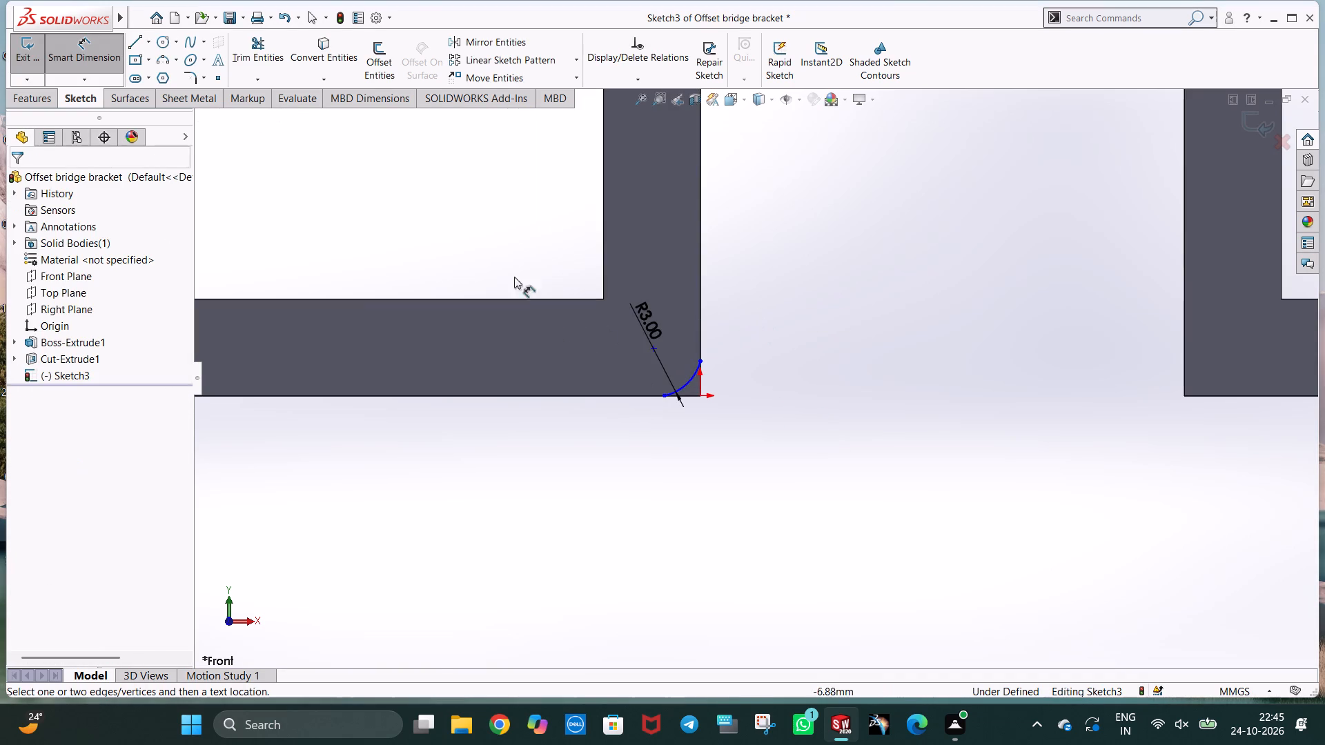
click(138, 44)
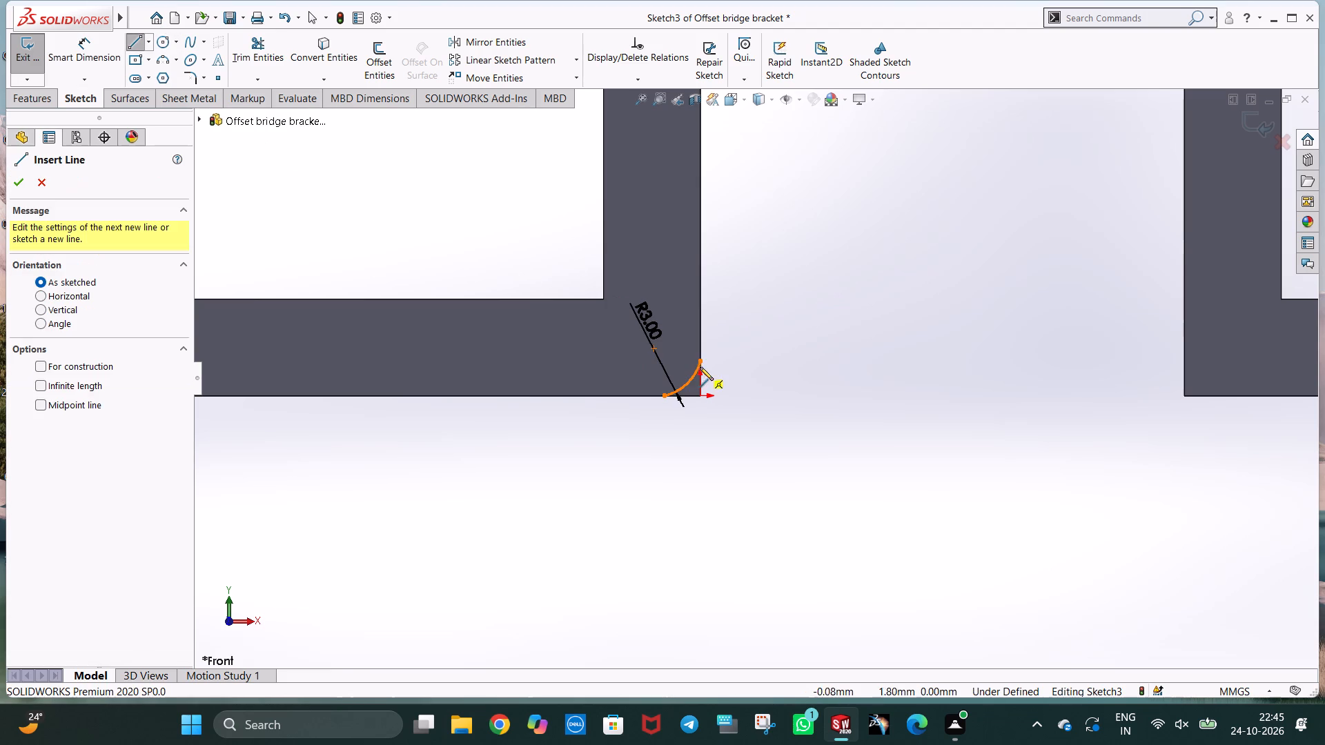
click(702, 359)
click(700, 395)
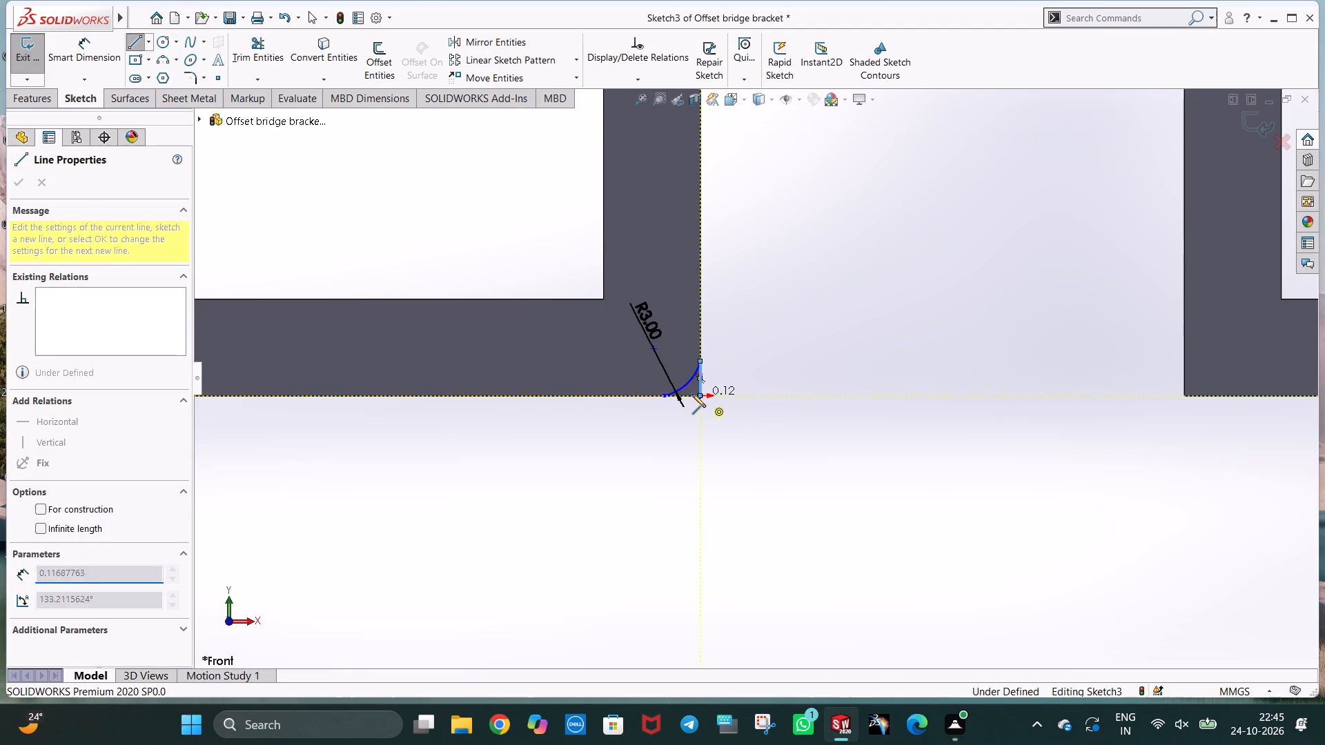
click(662, 397)
key(Escape)
key(Escape)
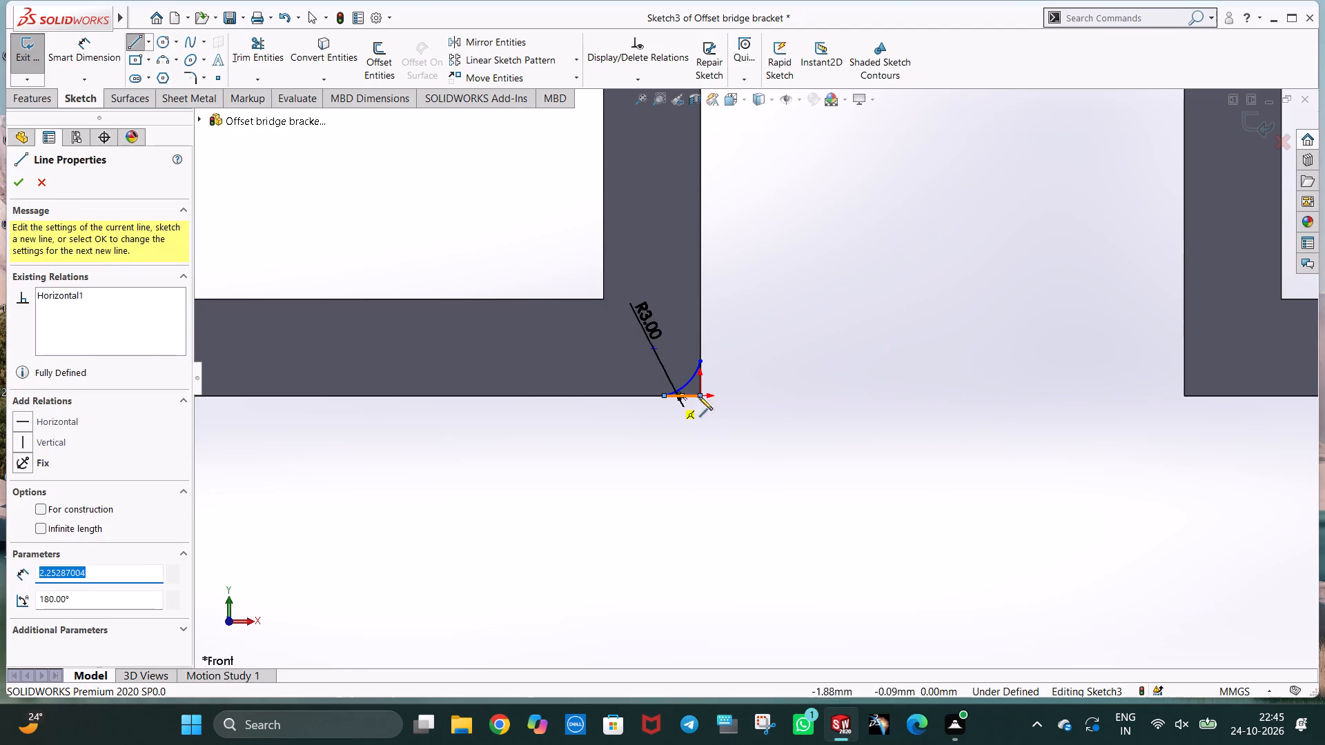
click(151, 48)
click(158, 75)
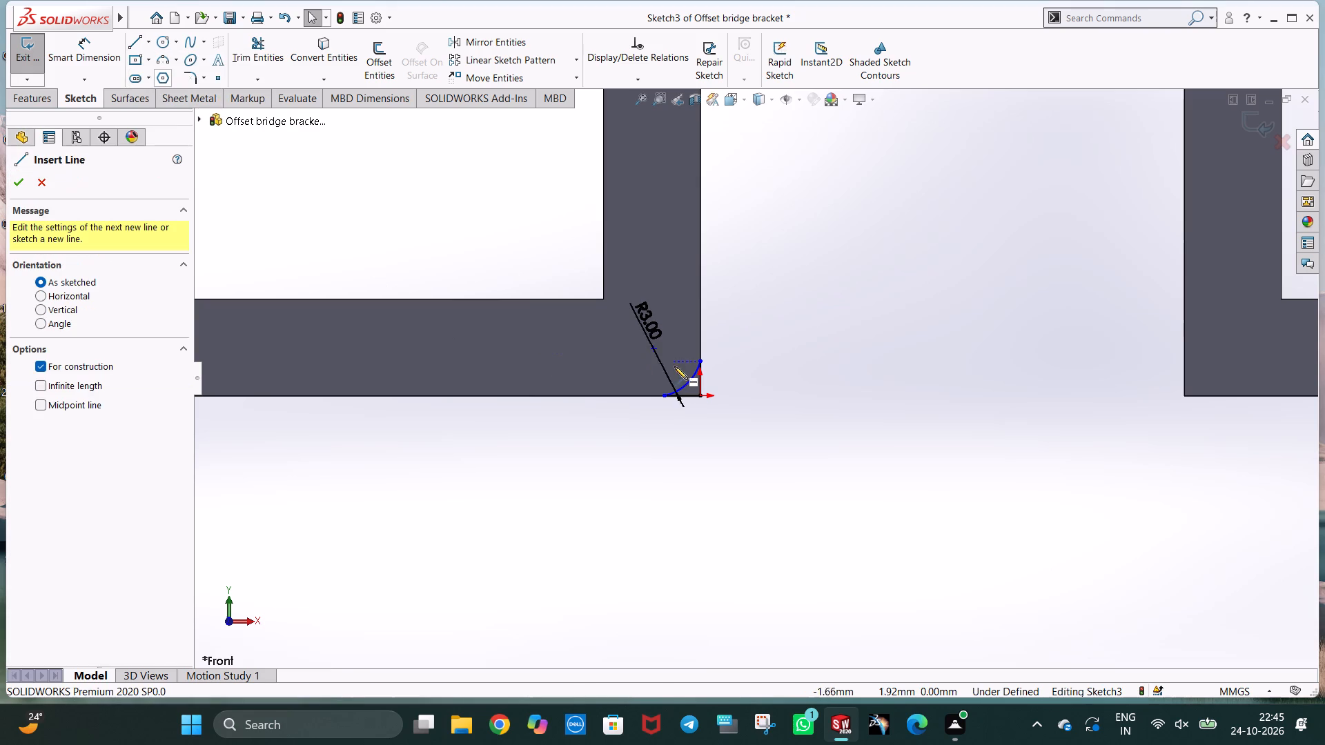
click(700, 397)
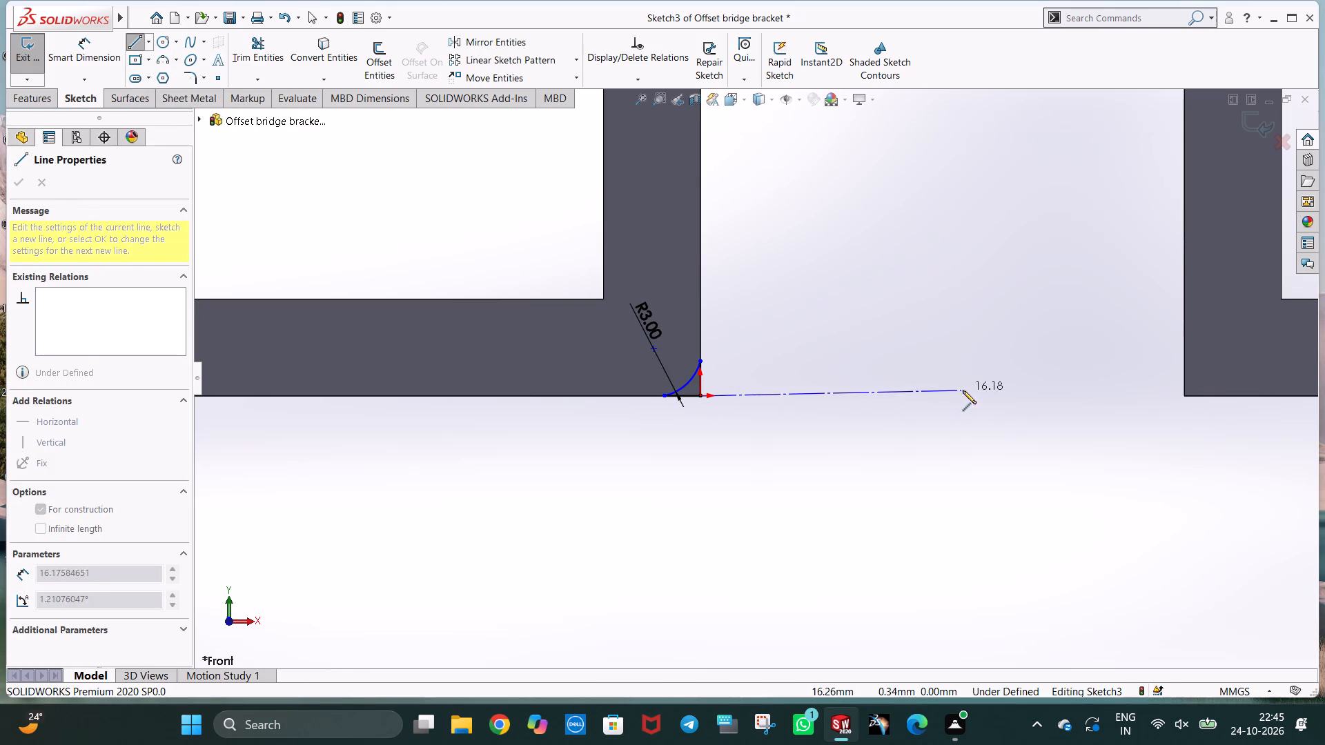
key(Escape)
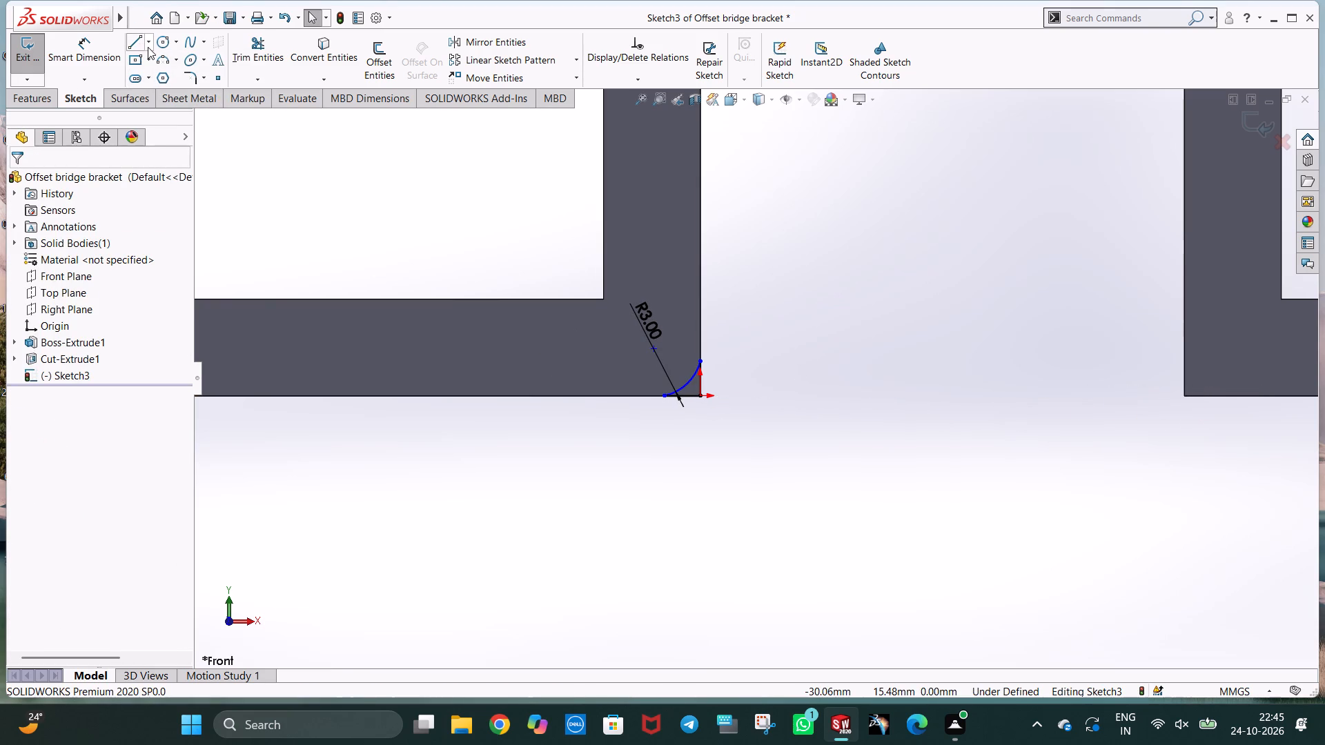
Sketch a vertical centerline midway between the legs, from the base level up to the midpoint of the inner top edge.
click(148, 47)
click(159, 74)
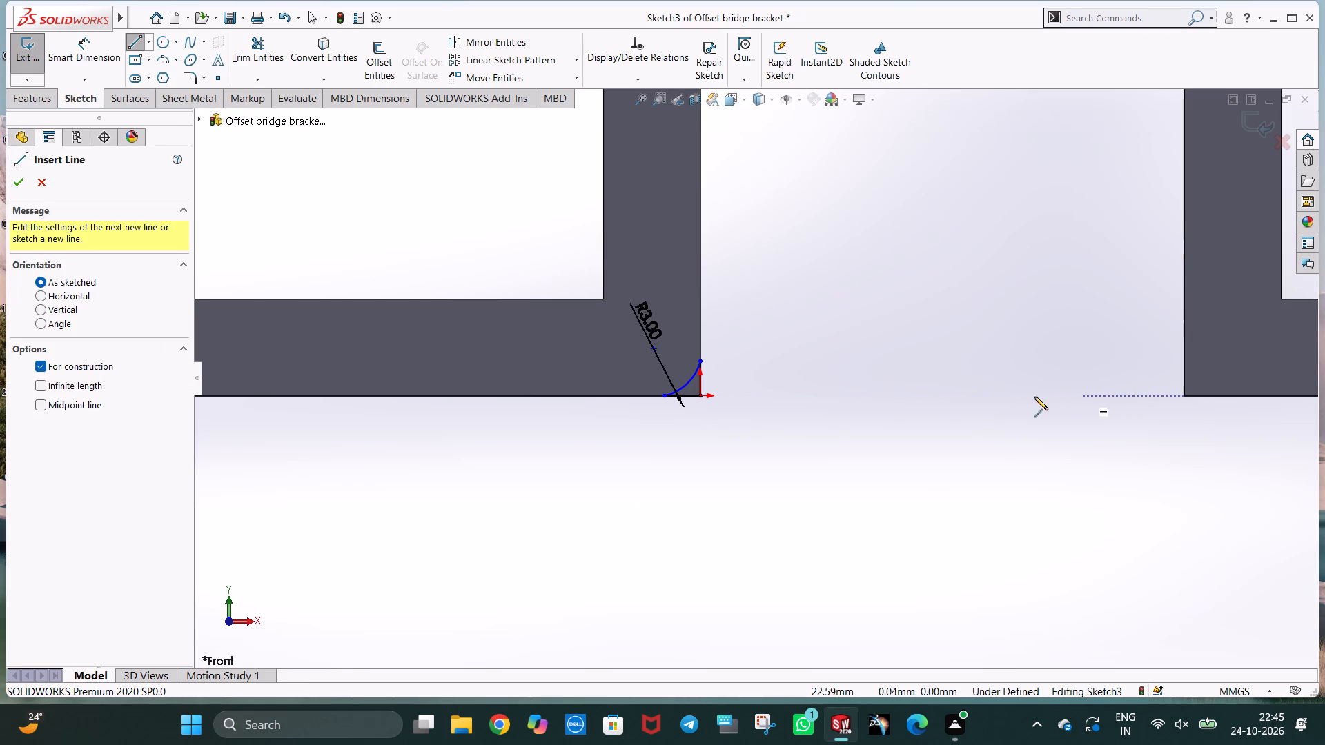
click(943, 397)
scroll(943, 212, up, 5)
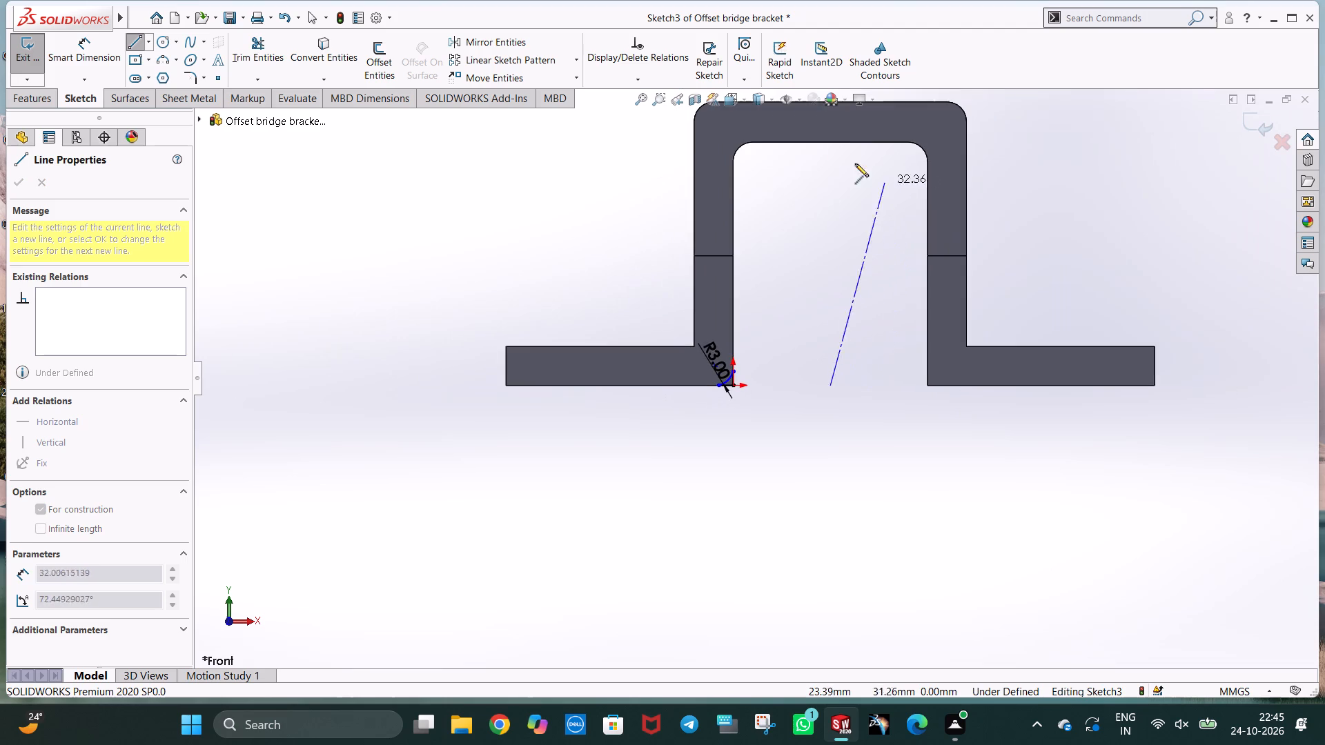
click(831, 140)
key(Escape)
key(Escape)
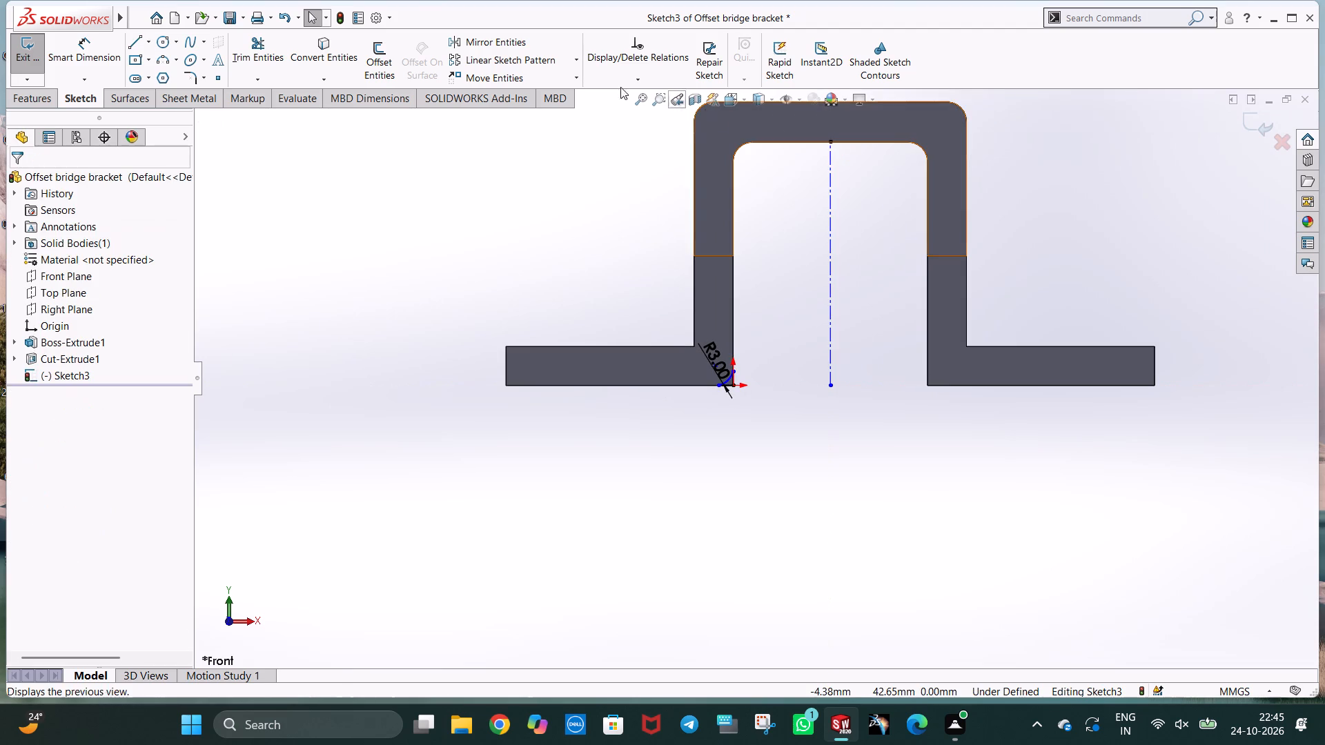
Mirror the corner arc and its two closing lines about the vertical centerline onto the right leg.
click(497, 35)
scroll(716, 365, down, 4)
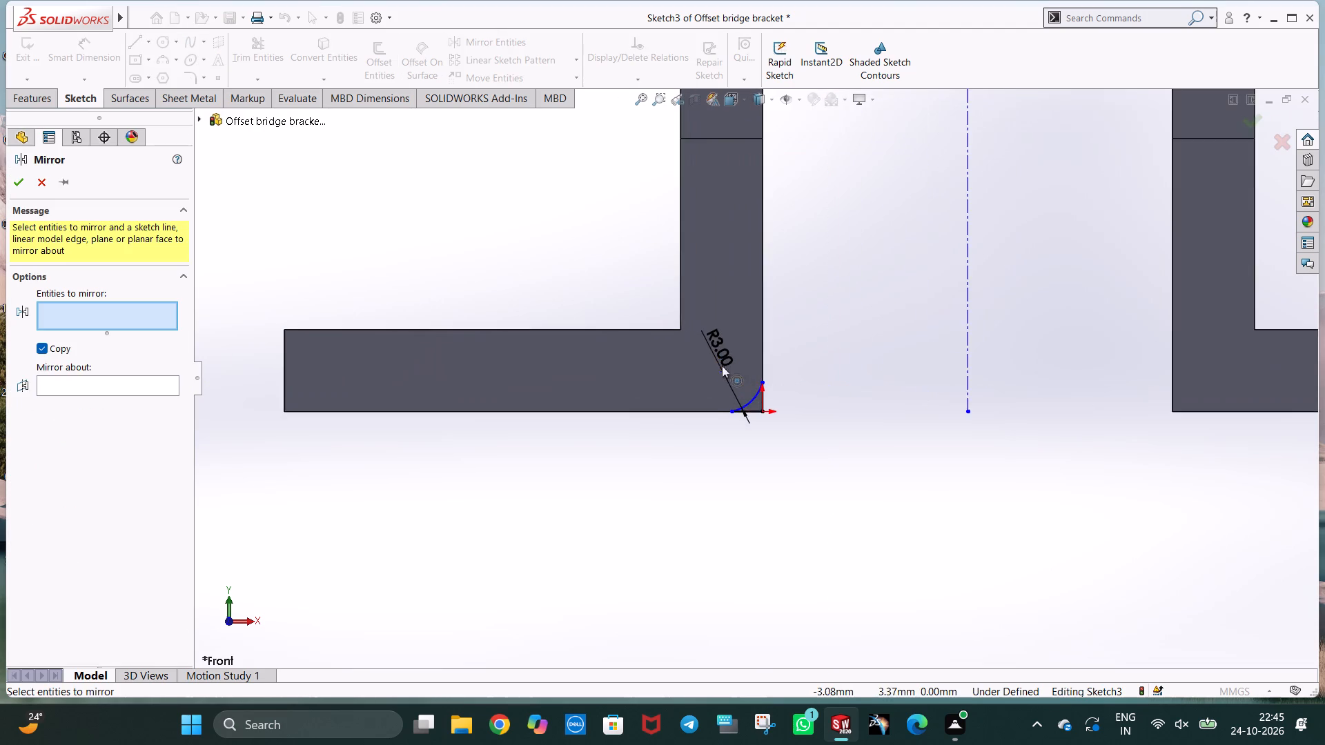
scroll(745, 403, down, 3)
click(758, 394)
click(758, 414)
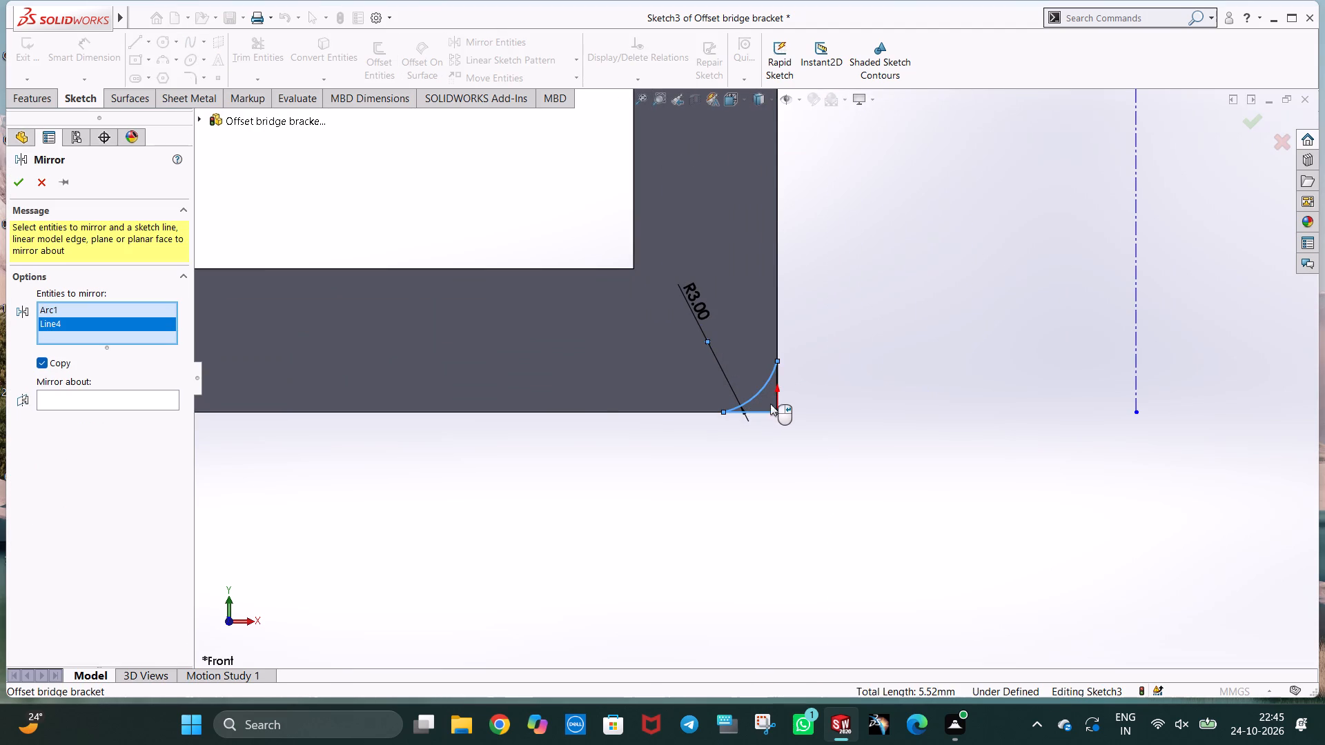
click(776, 397)
click(148, 406)
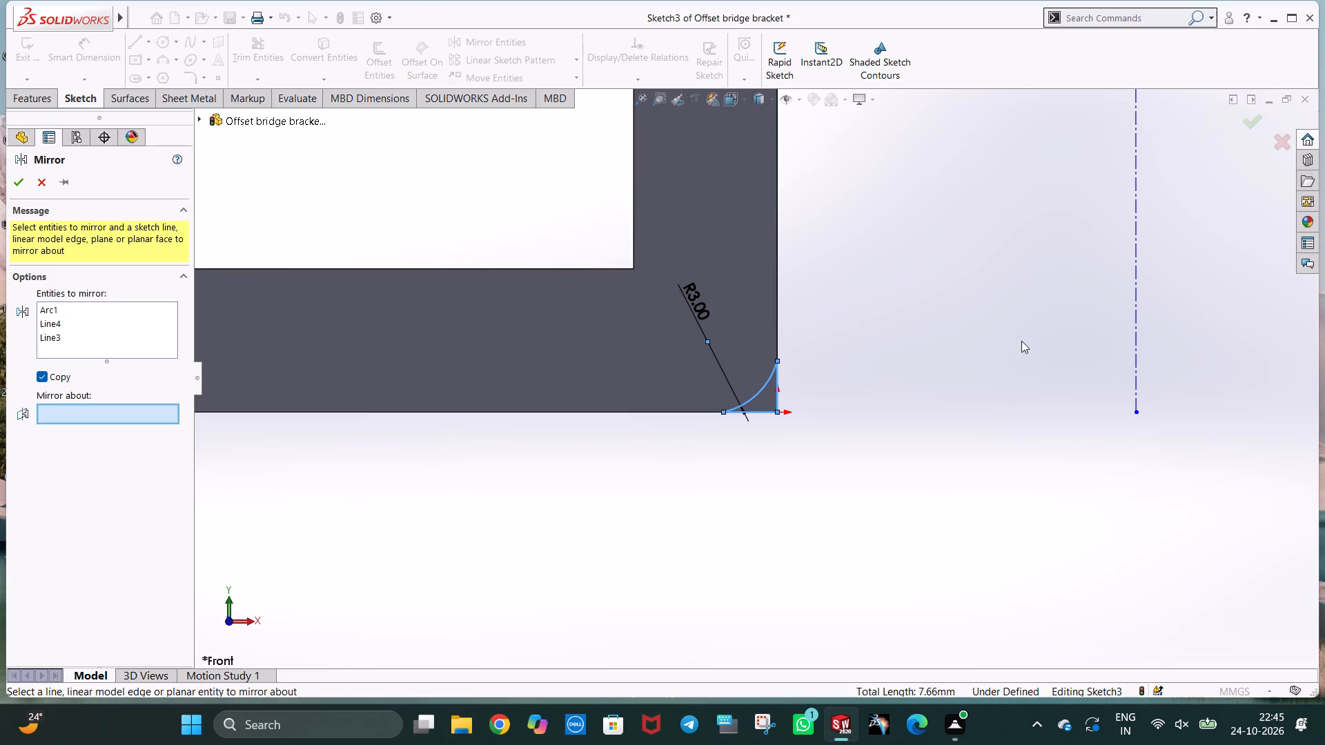
click(1137, 330)
scroll(1138, 330, up, 3)
right_click(1138, 330)
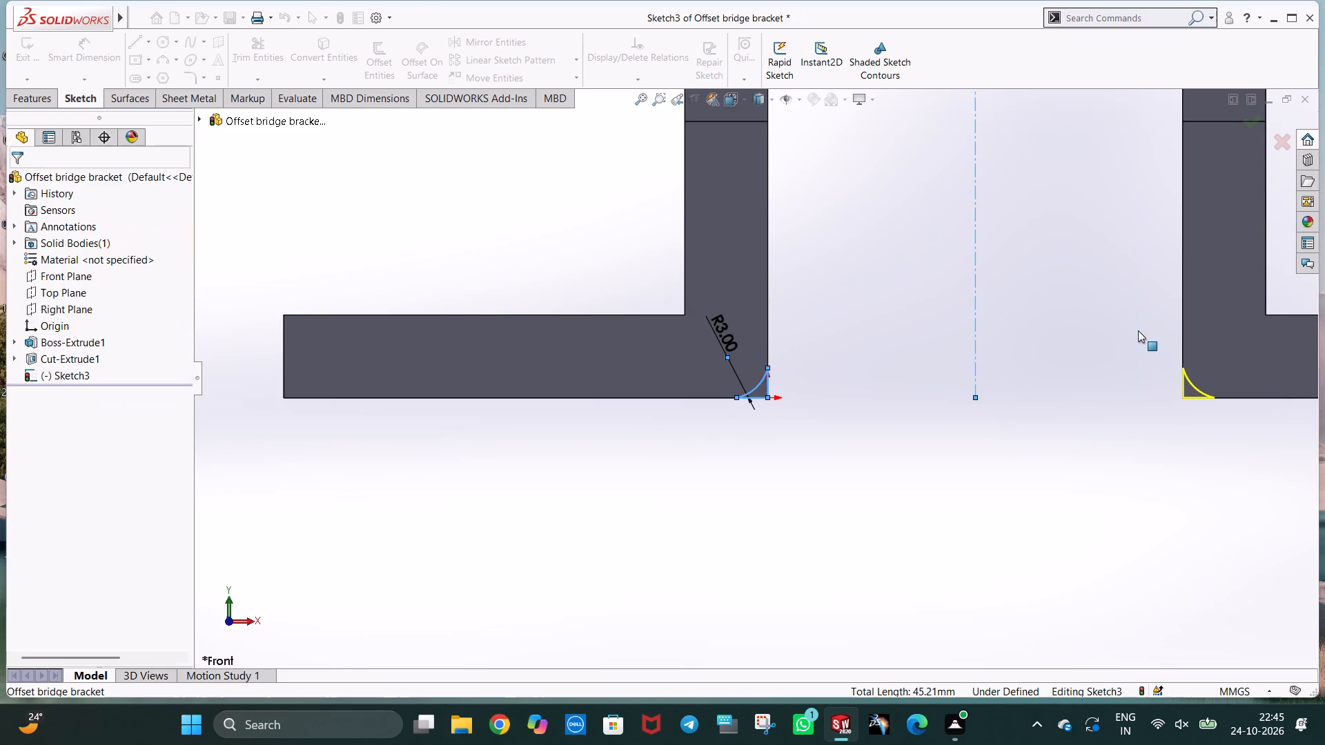
right_click(1088, 415)
click(939, 386)
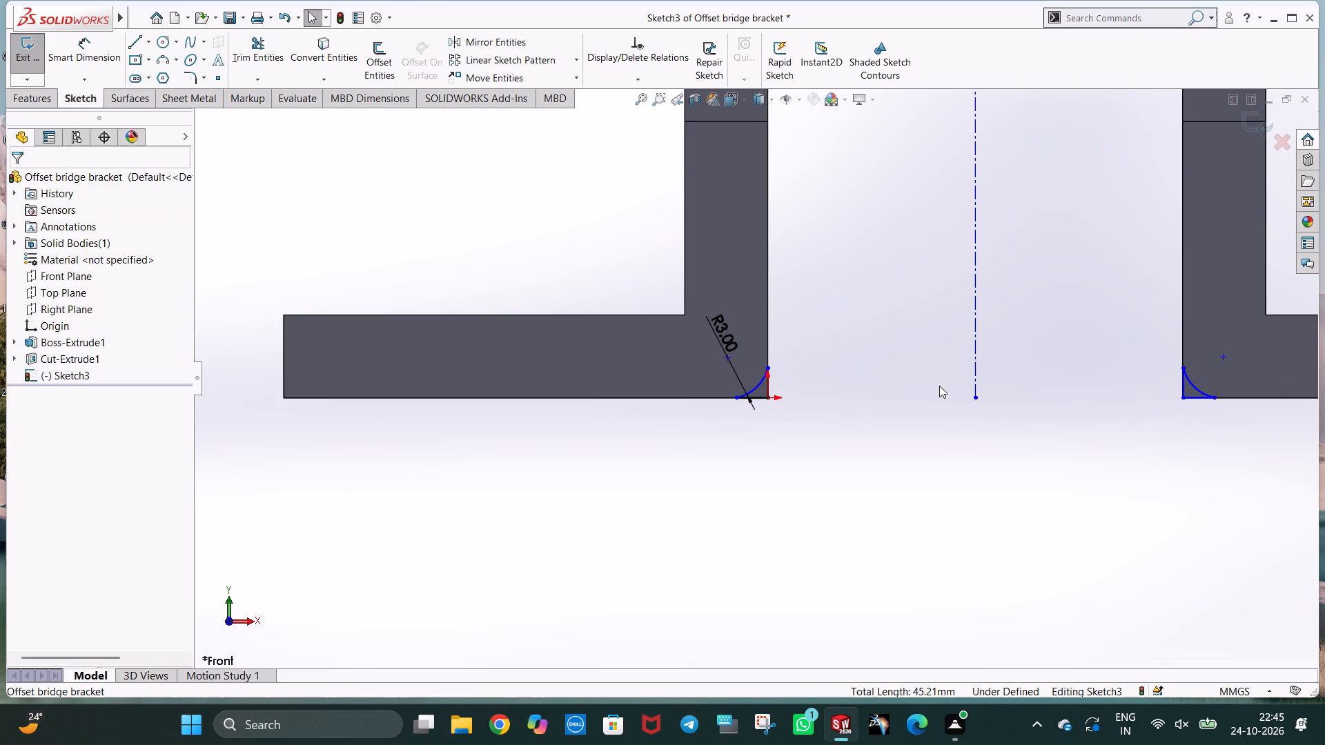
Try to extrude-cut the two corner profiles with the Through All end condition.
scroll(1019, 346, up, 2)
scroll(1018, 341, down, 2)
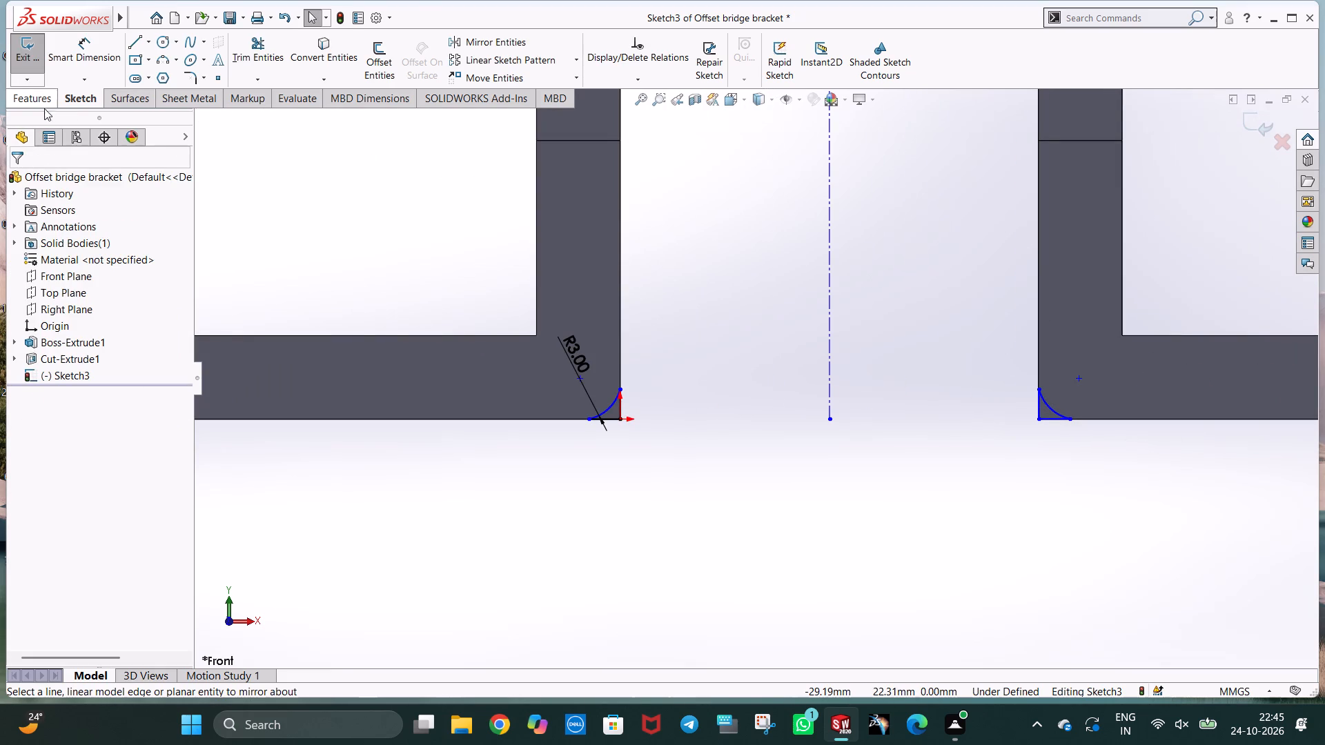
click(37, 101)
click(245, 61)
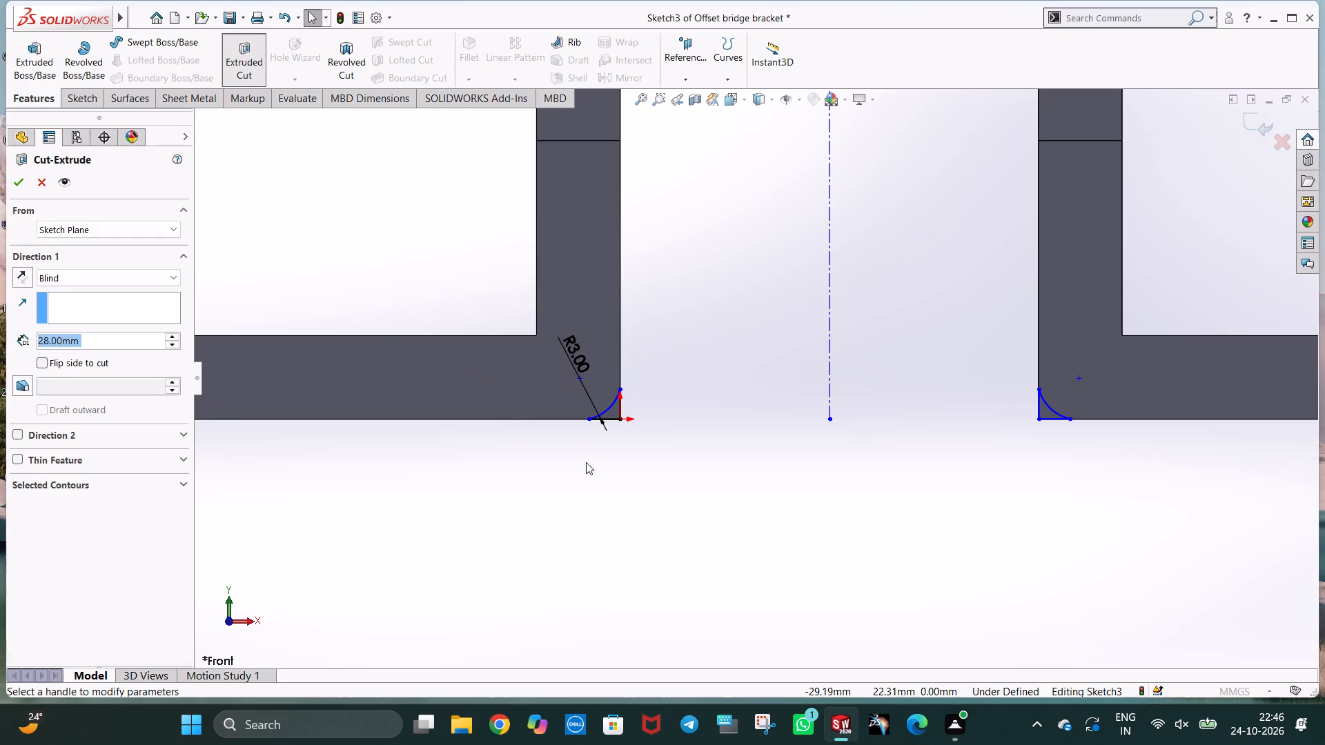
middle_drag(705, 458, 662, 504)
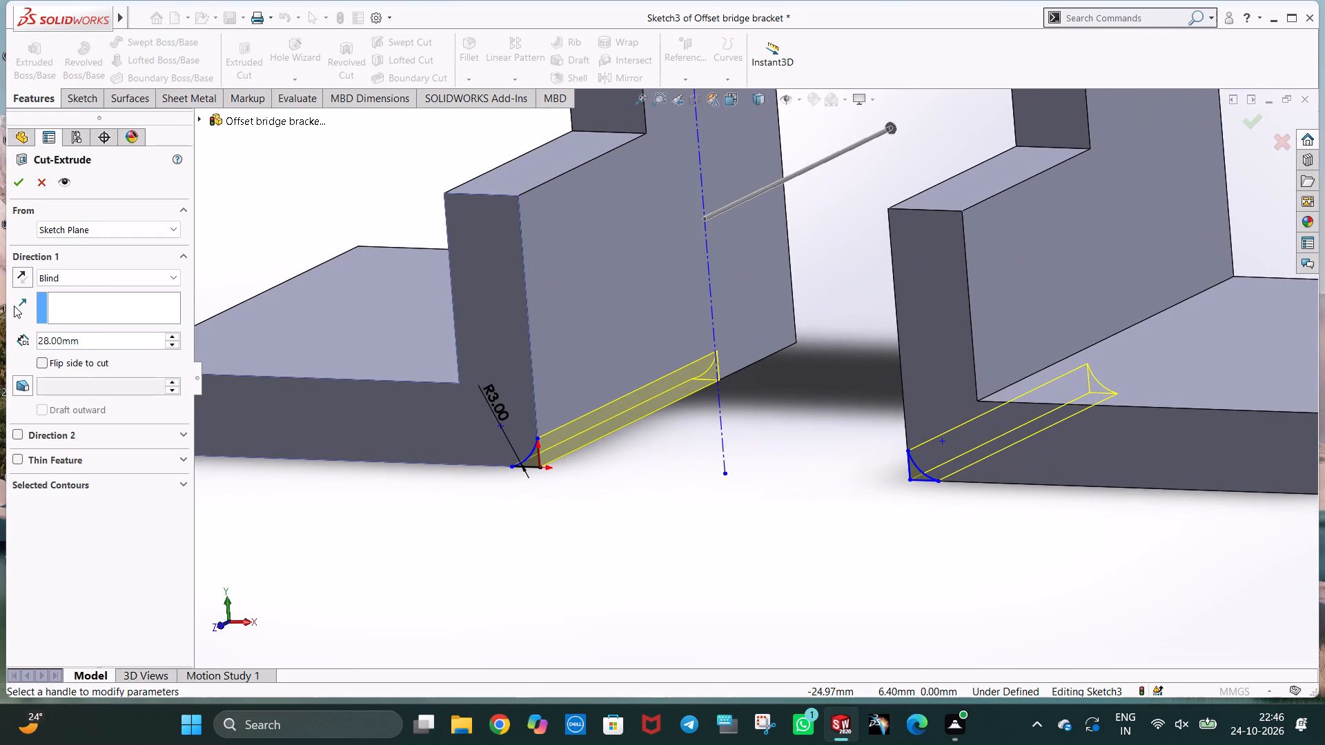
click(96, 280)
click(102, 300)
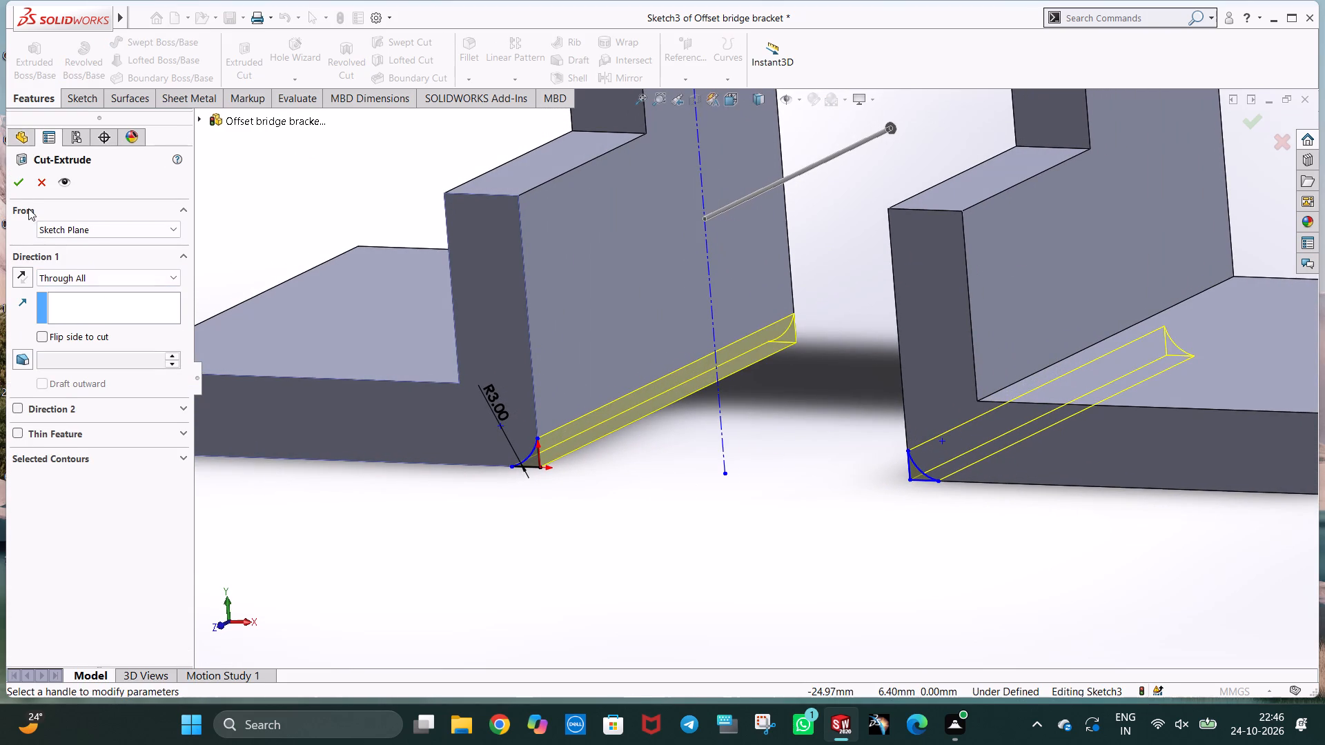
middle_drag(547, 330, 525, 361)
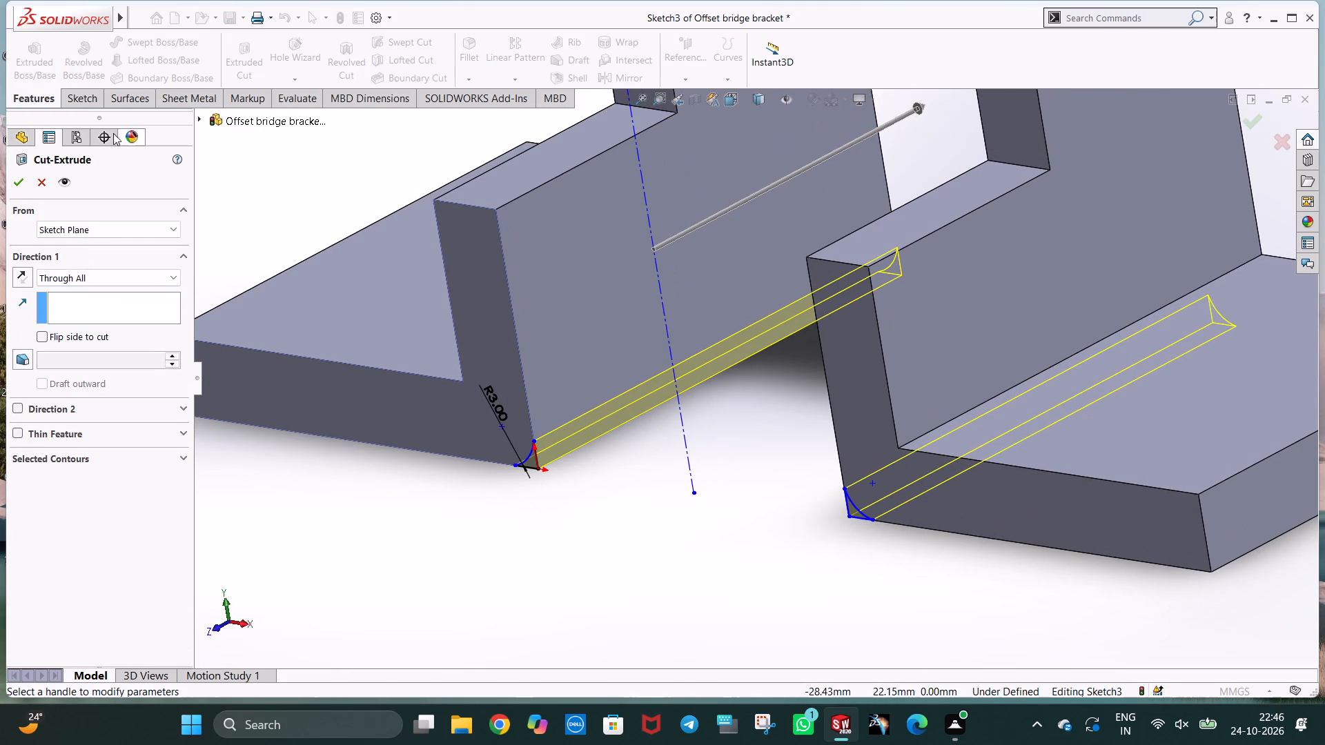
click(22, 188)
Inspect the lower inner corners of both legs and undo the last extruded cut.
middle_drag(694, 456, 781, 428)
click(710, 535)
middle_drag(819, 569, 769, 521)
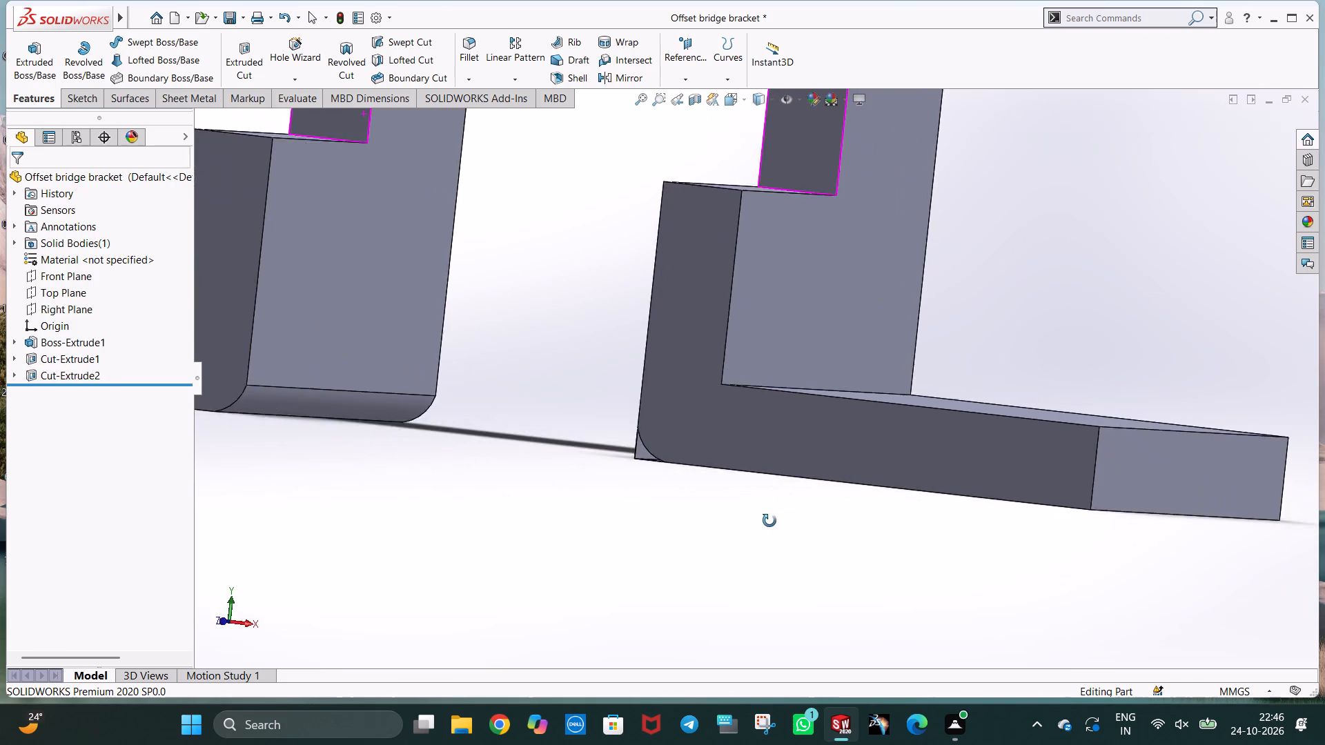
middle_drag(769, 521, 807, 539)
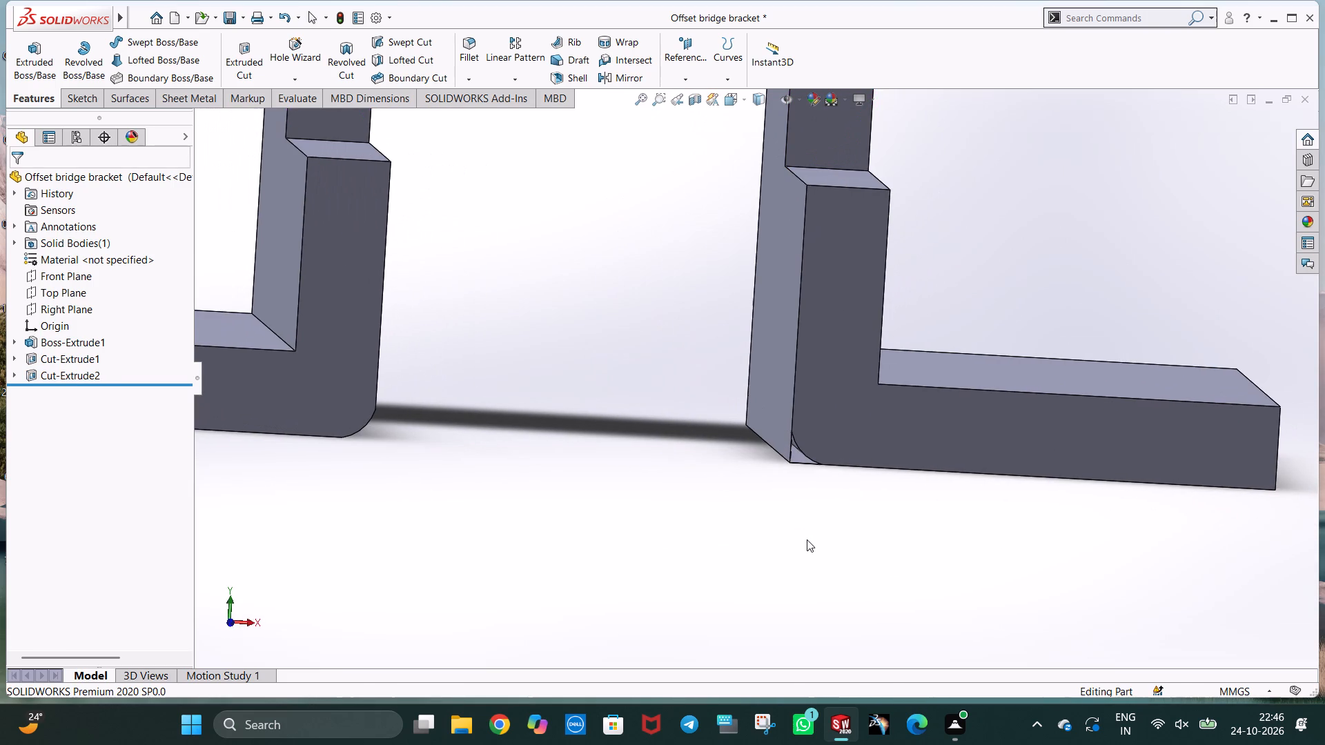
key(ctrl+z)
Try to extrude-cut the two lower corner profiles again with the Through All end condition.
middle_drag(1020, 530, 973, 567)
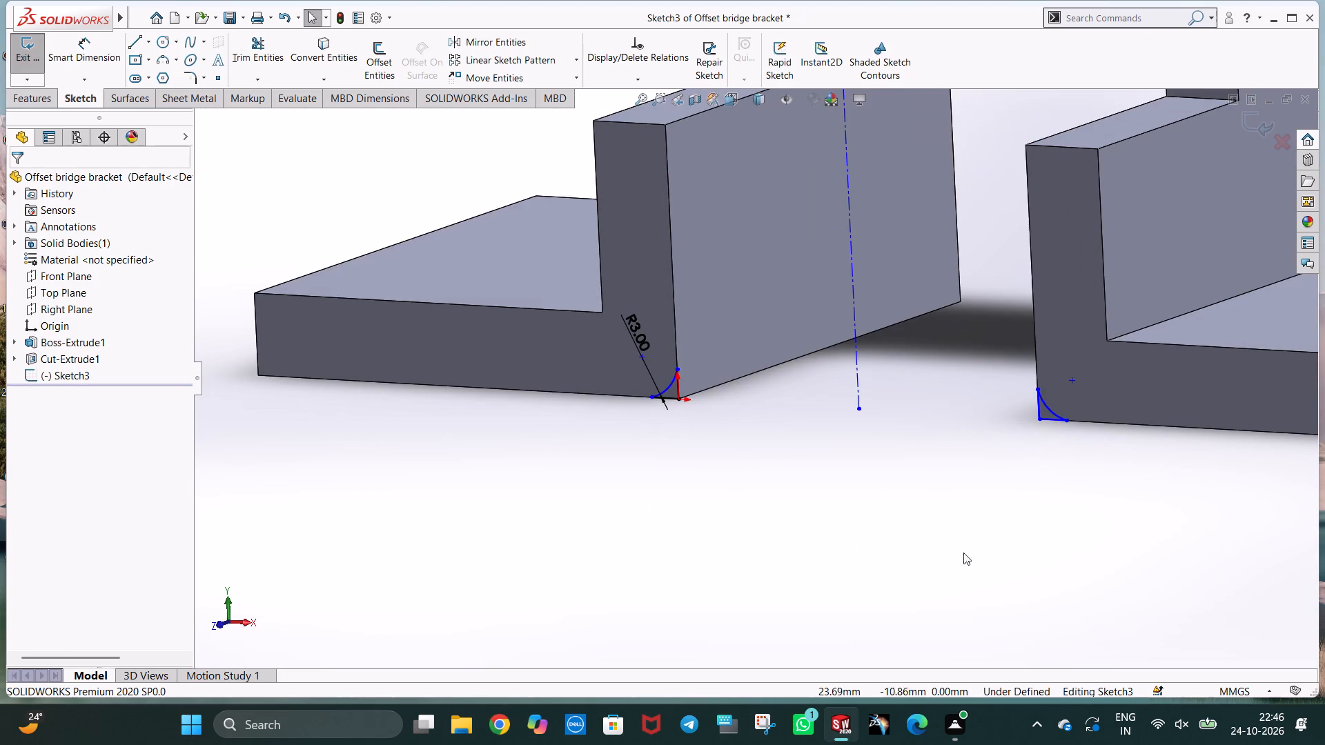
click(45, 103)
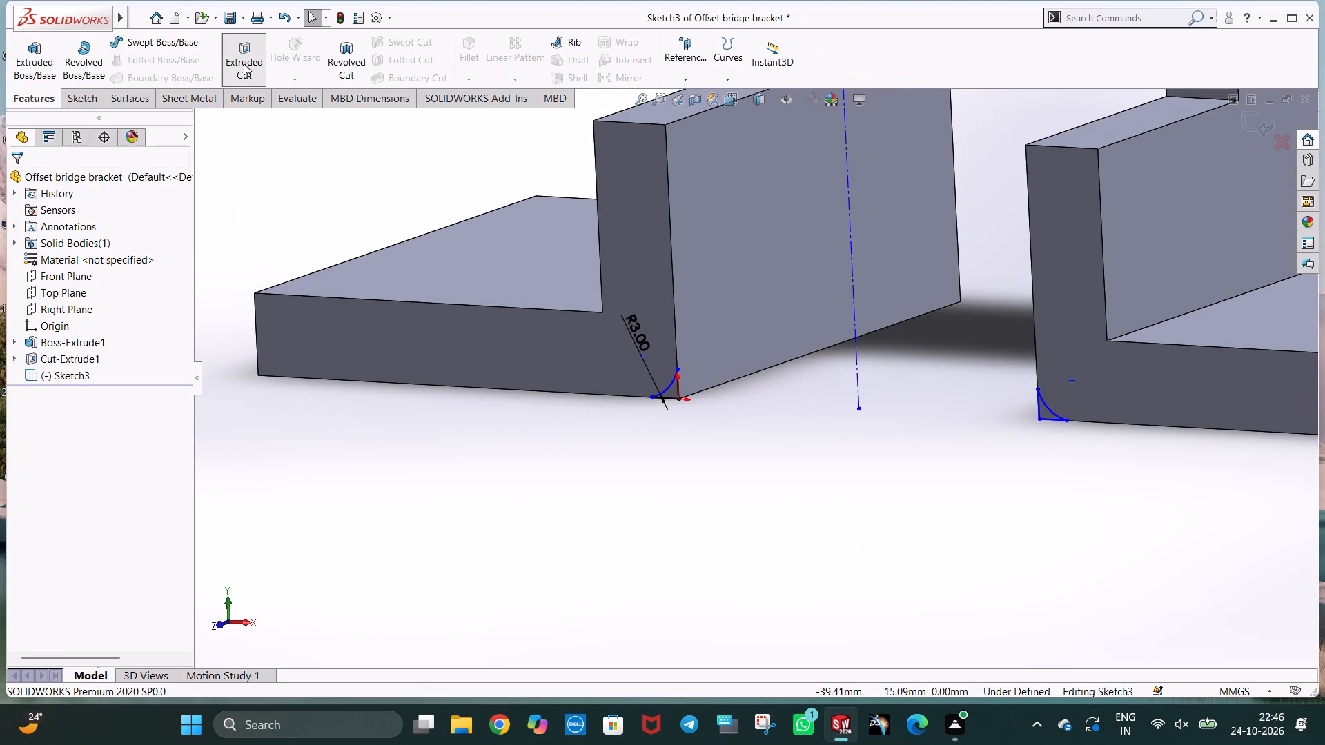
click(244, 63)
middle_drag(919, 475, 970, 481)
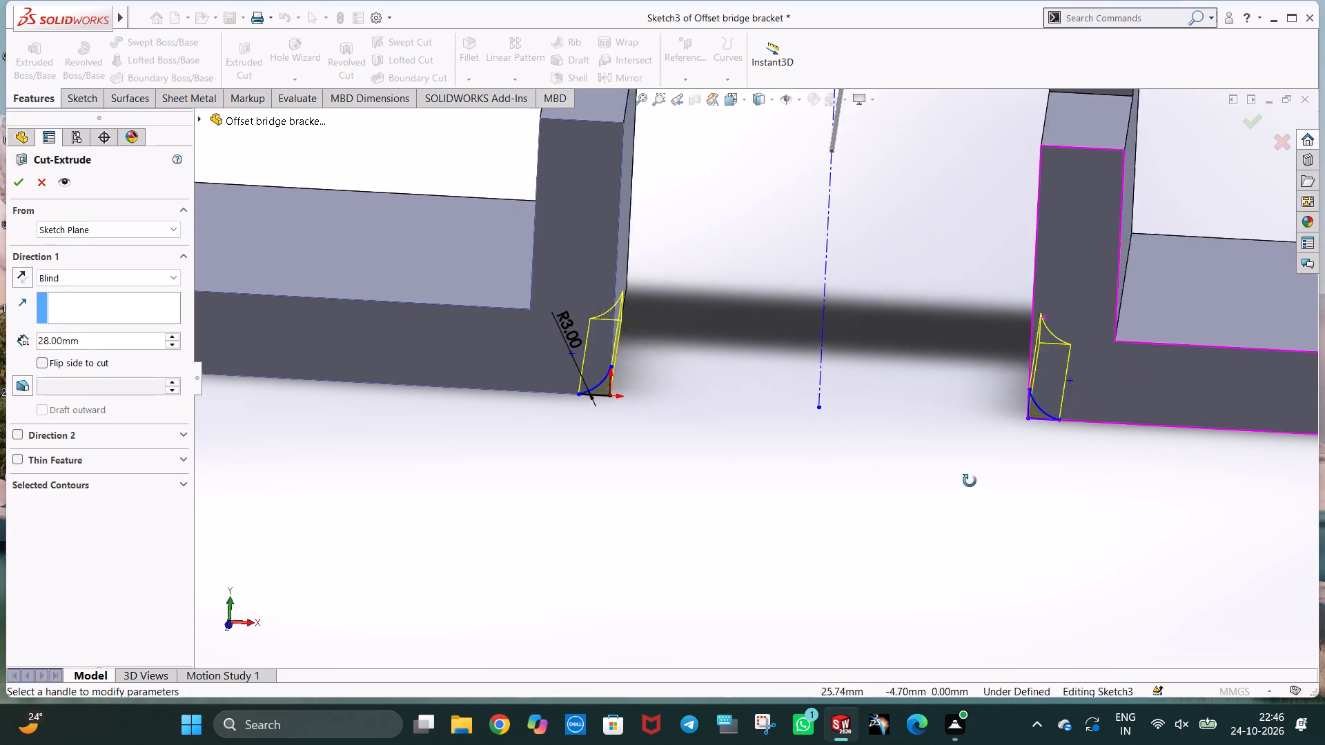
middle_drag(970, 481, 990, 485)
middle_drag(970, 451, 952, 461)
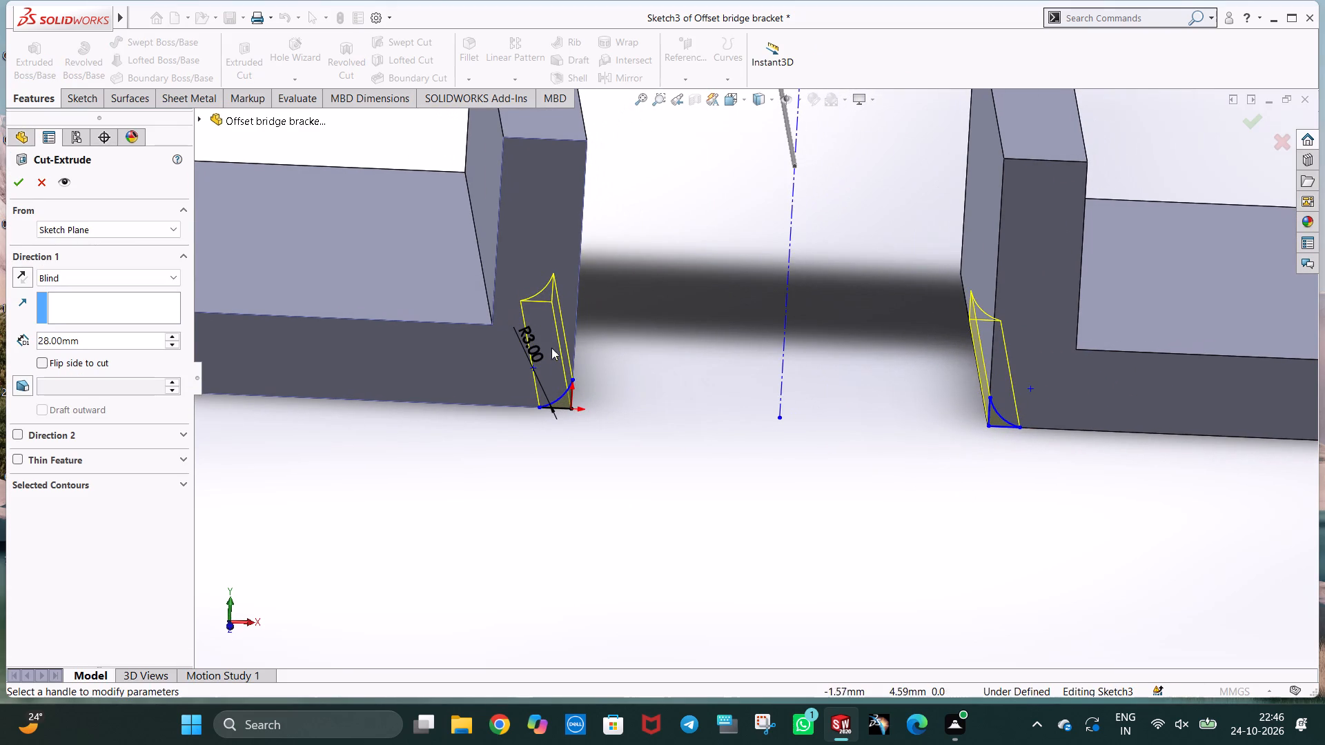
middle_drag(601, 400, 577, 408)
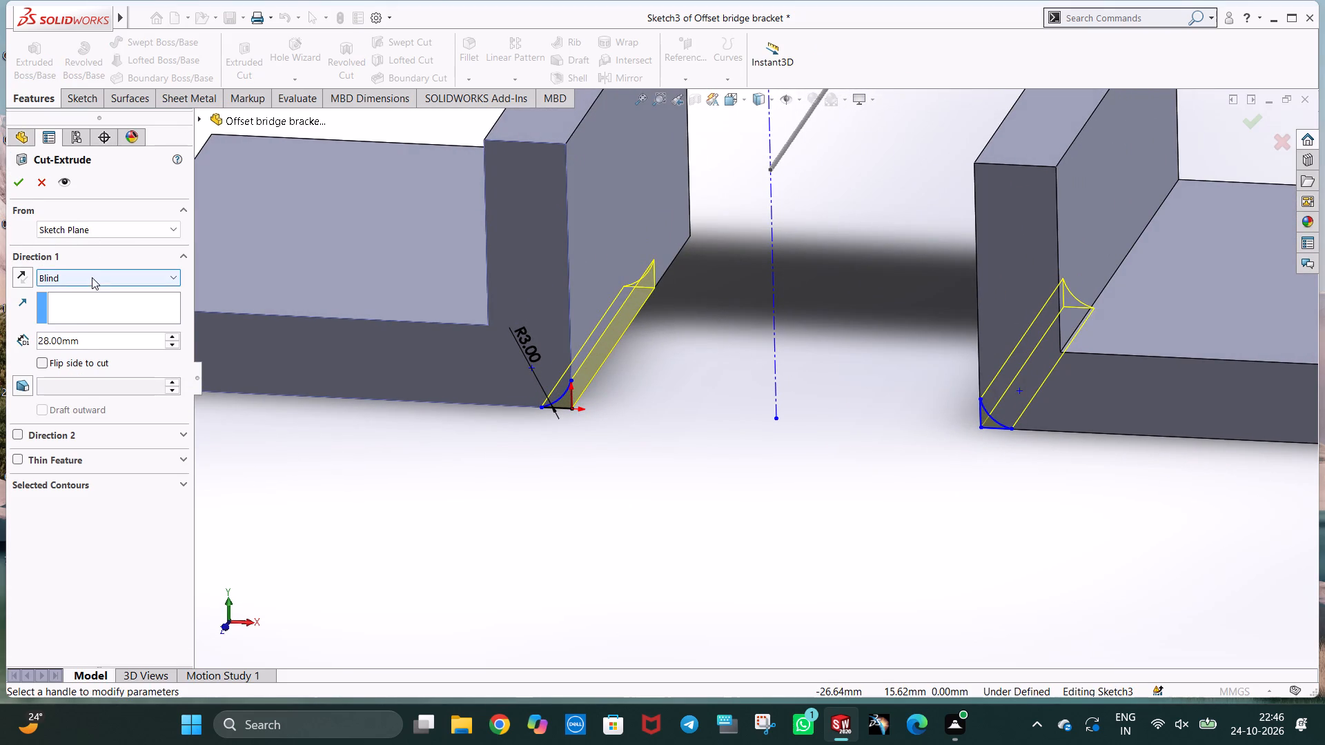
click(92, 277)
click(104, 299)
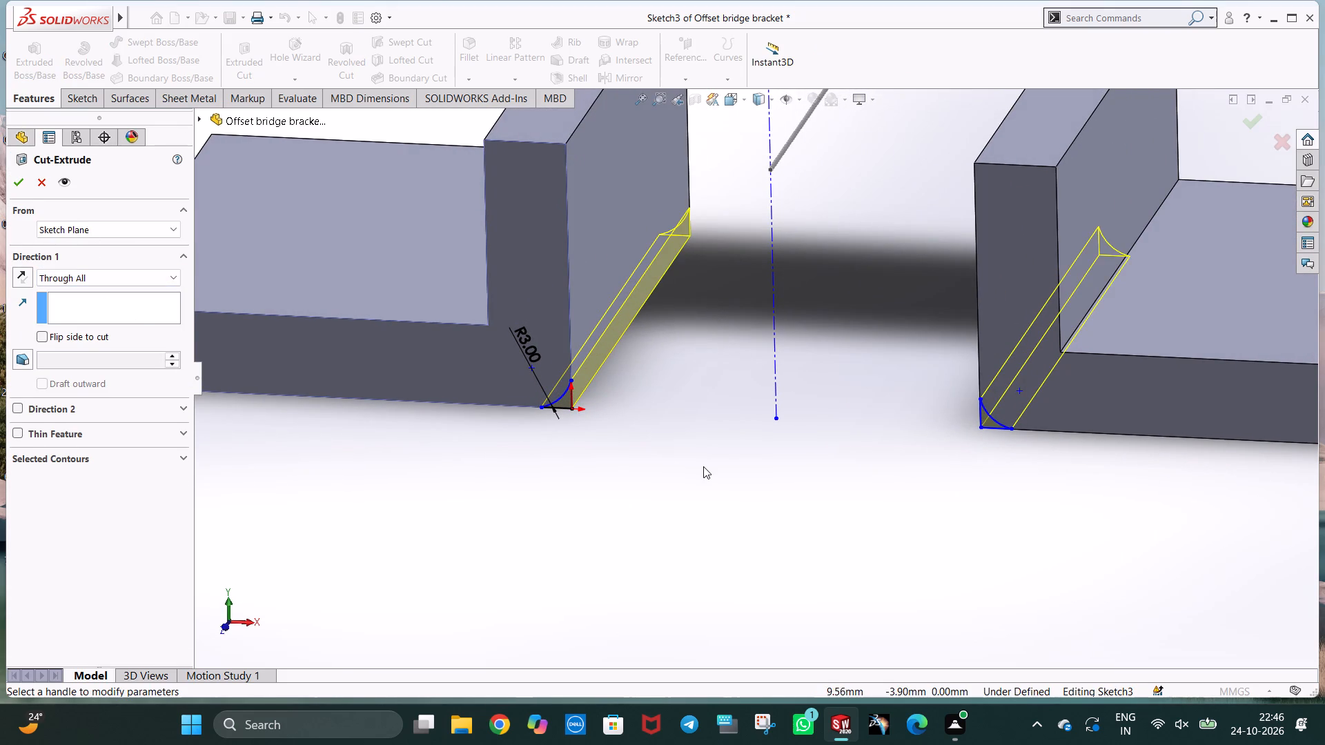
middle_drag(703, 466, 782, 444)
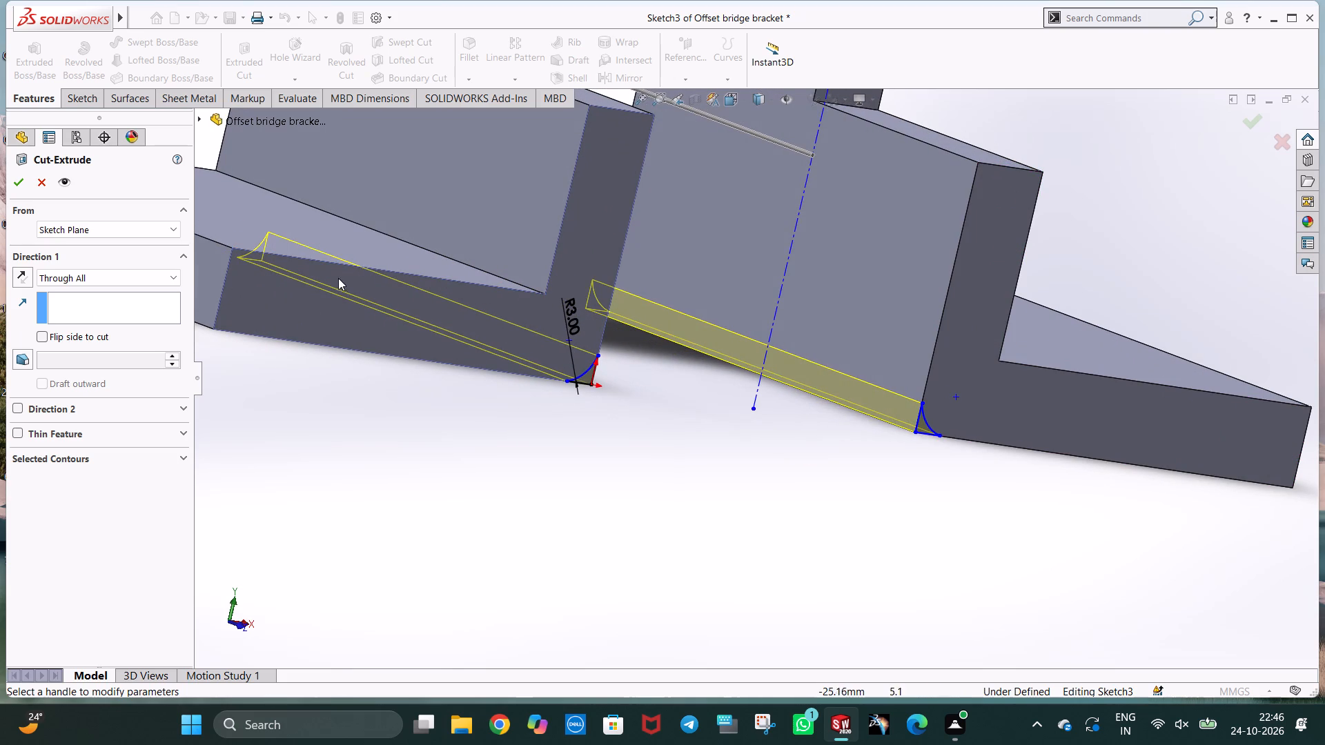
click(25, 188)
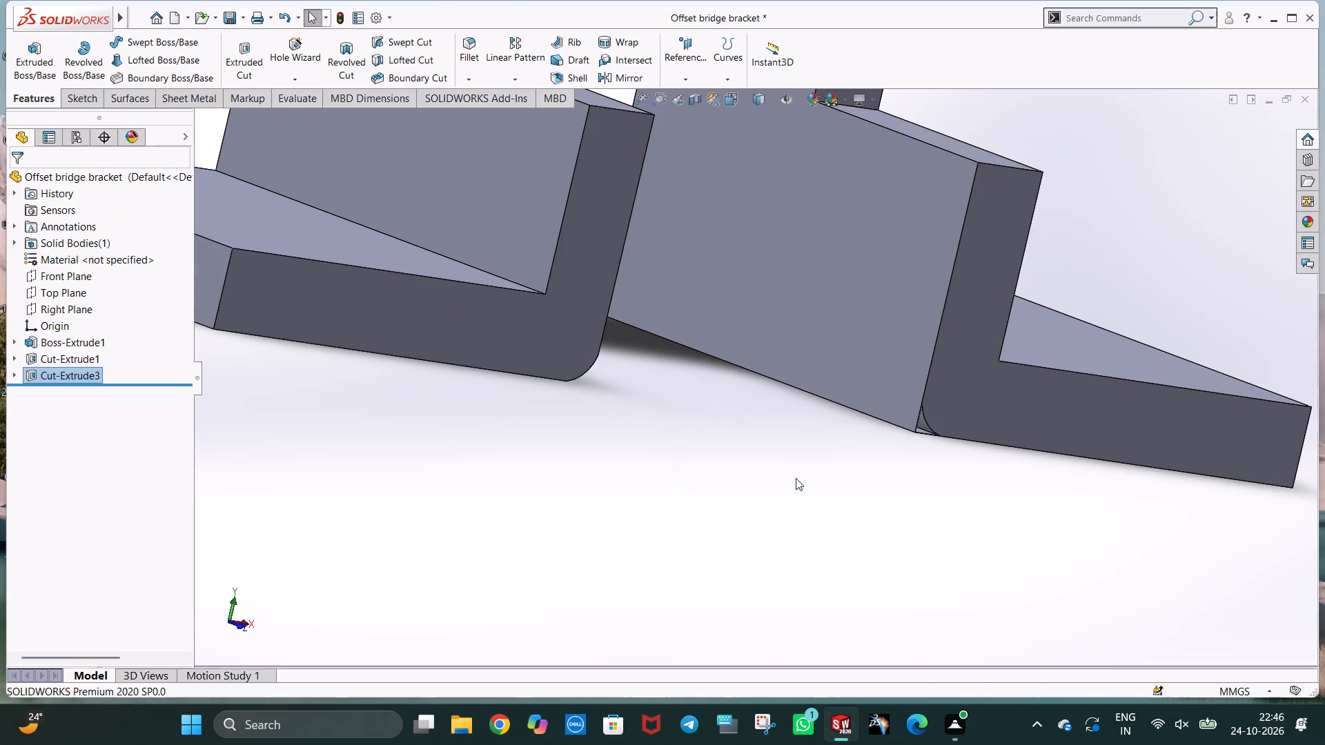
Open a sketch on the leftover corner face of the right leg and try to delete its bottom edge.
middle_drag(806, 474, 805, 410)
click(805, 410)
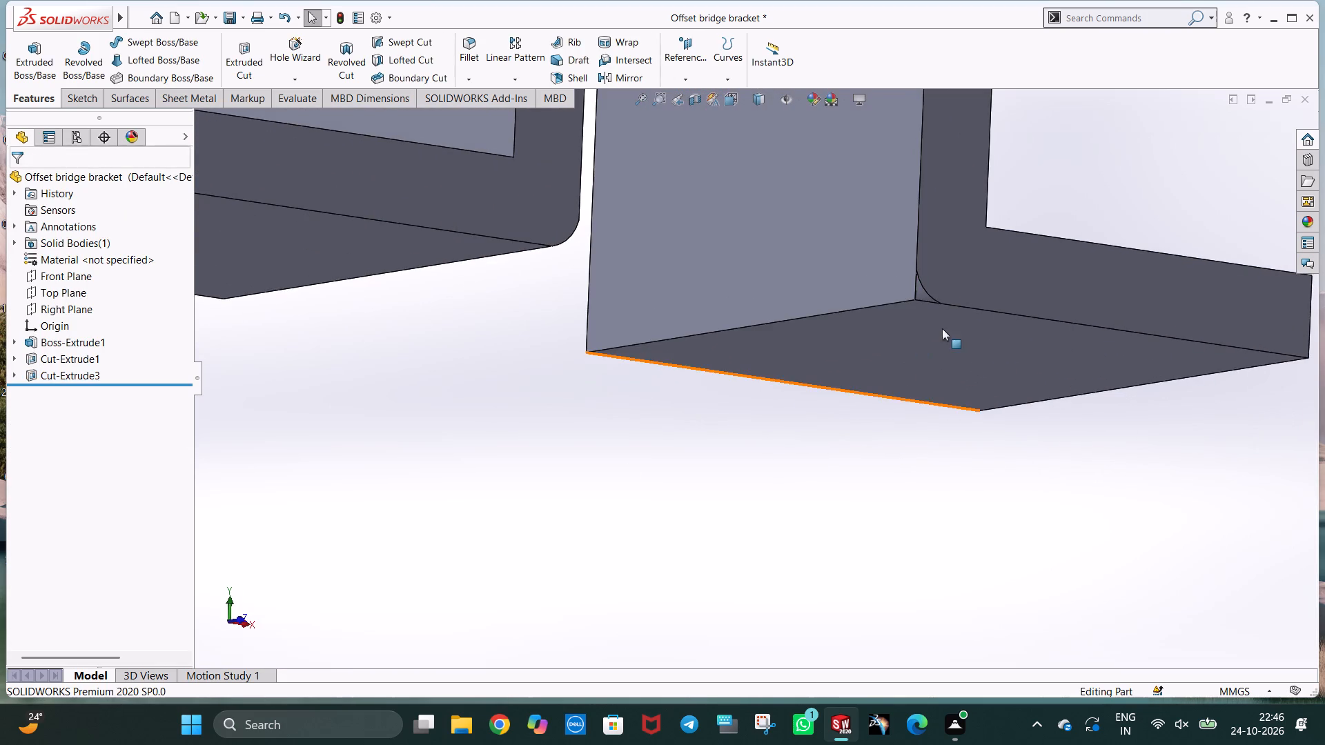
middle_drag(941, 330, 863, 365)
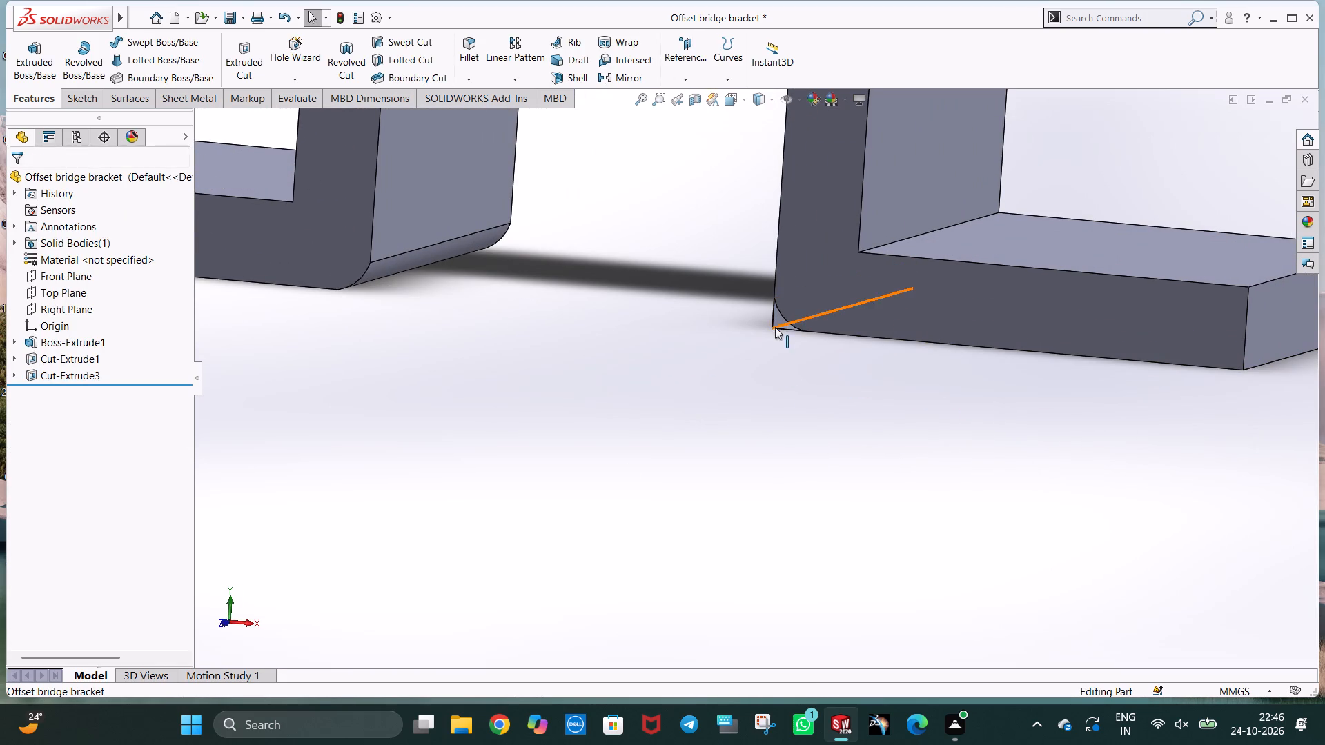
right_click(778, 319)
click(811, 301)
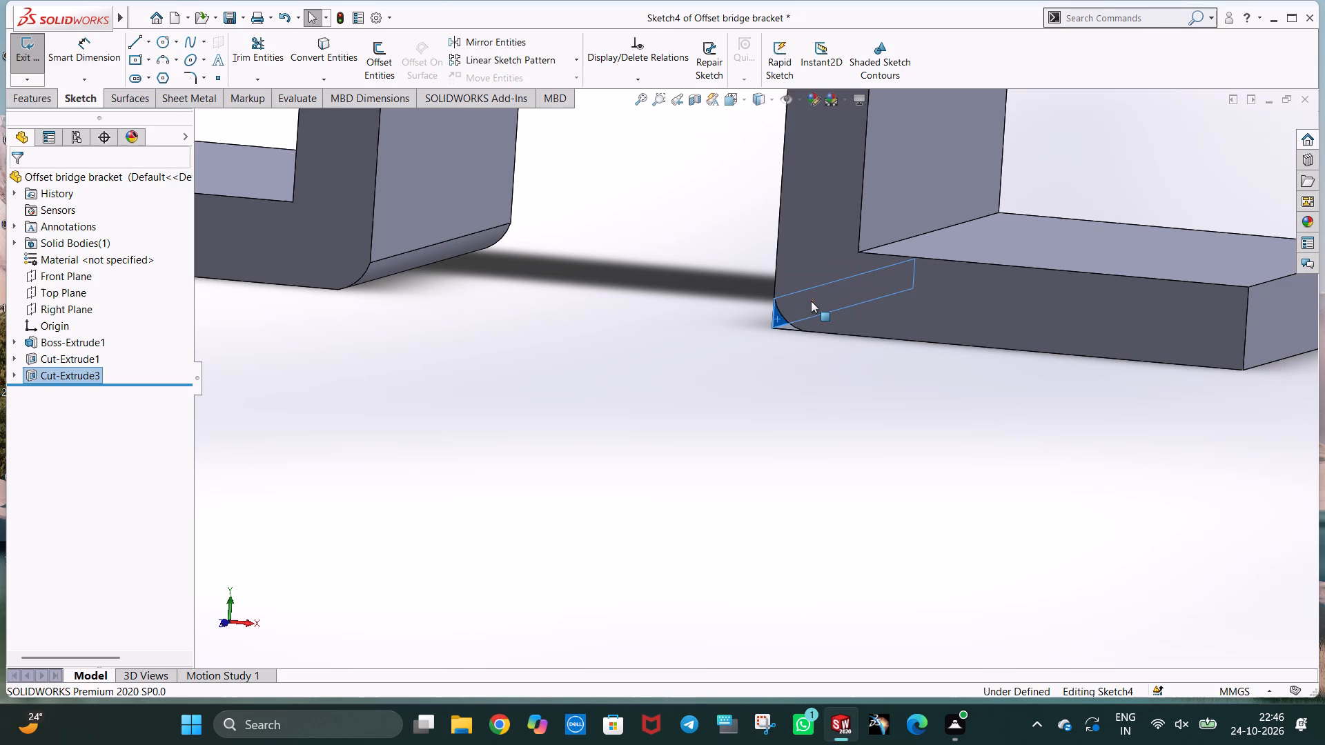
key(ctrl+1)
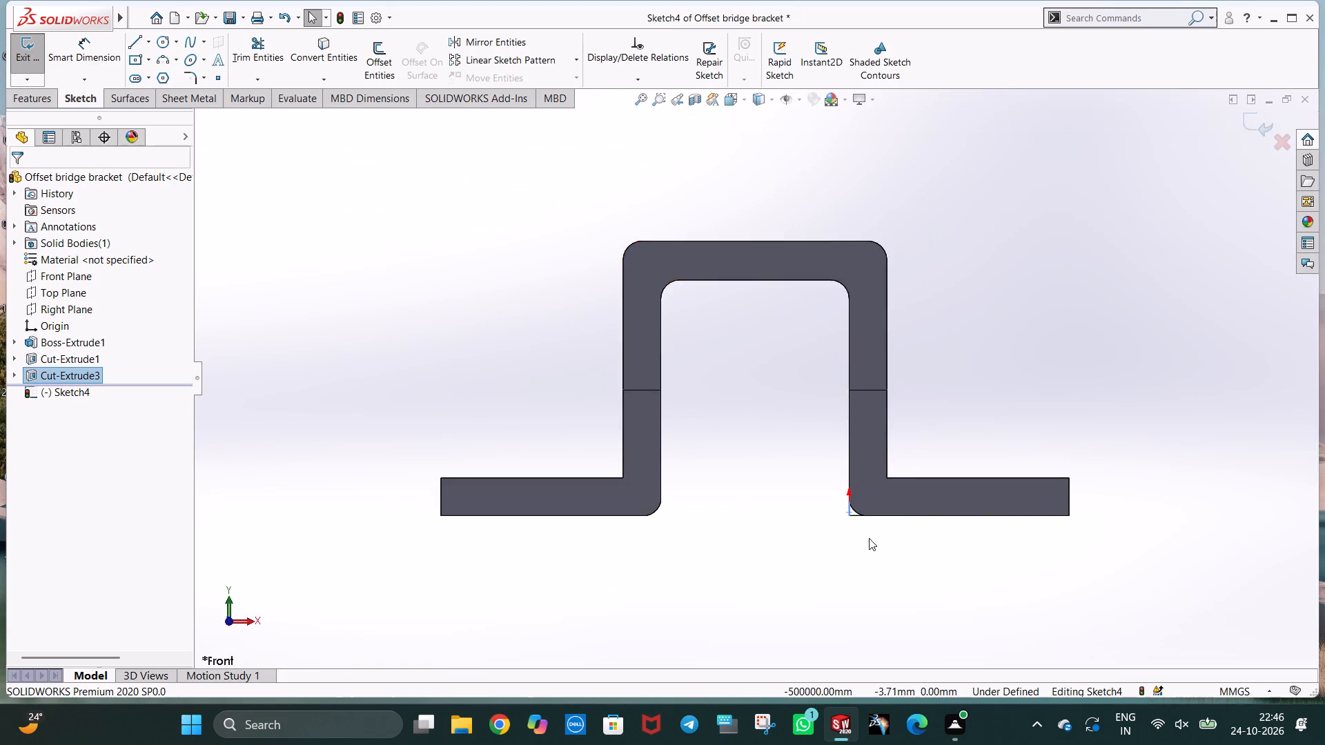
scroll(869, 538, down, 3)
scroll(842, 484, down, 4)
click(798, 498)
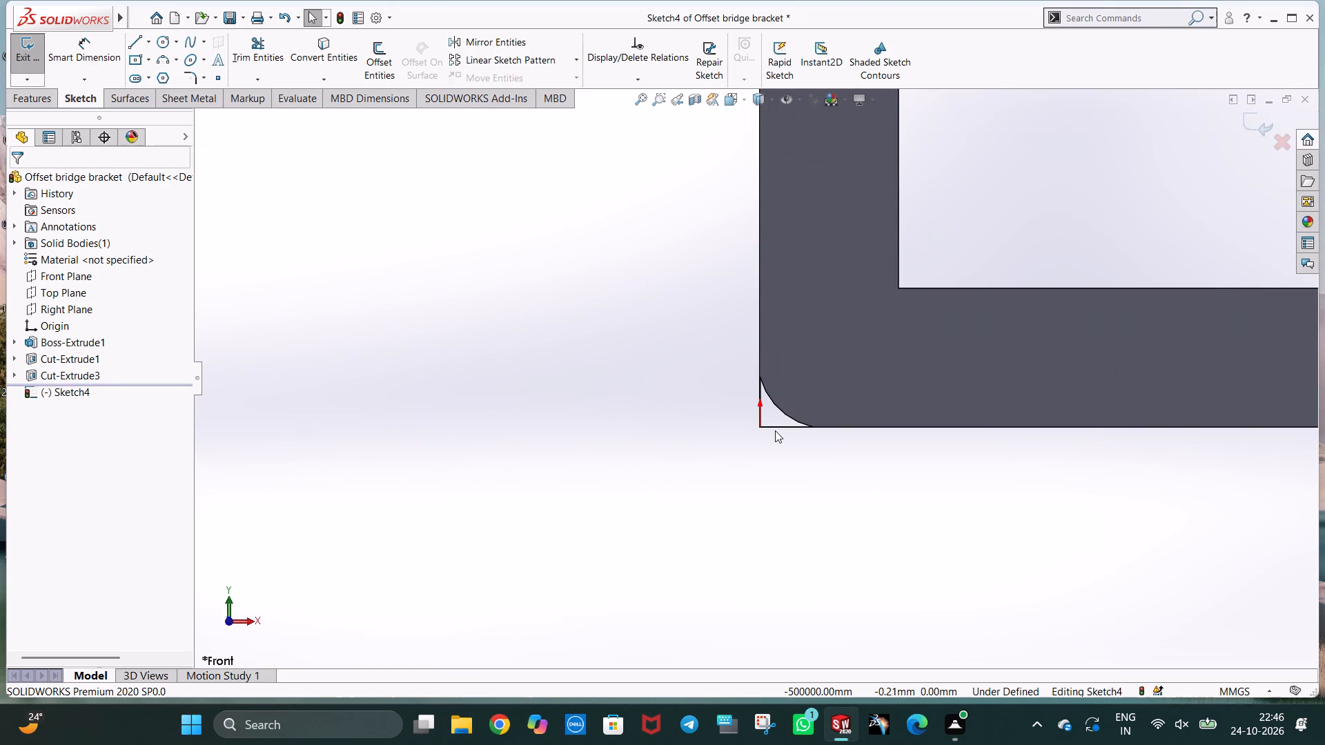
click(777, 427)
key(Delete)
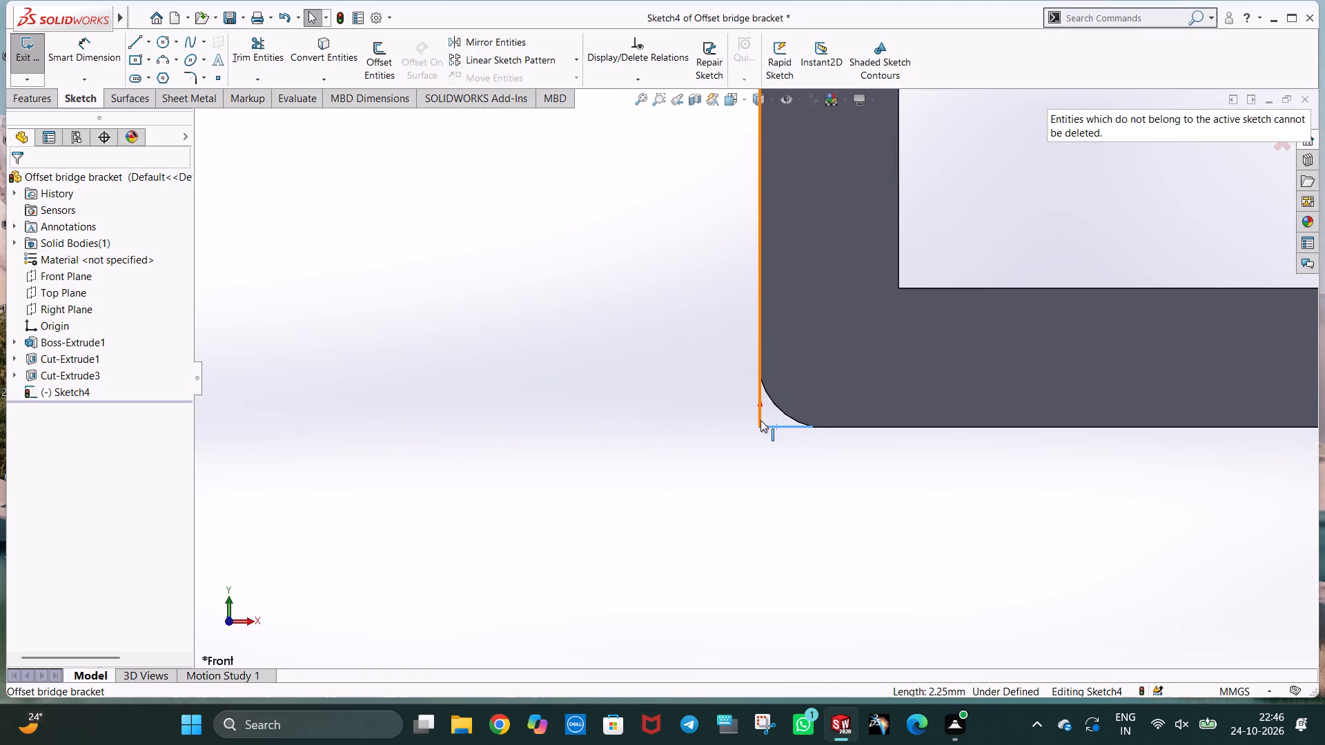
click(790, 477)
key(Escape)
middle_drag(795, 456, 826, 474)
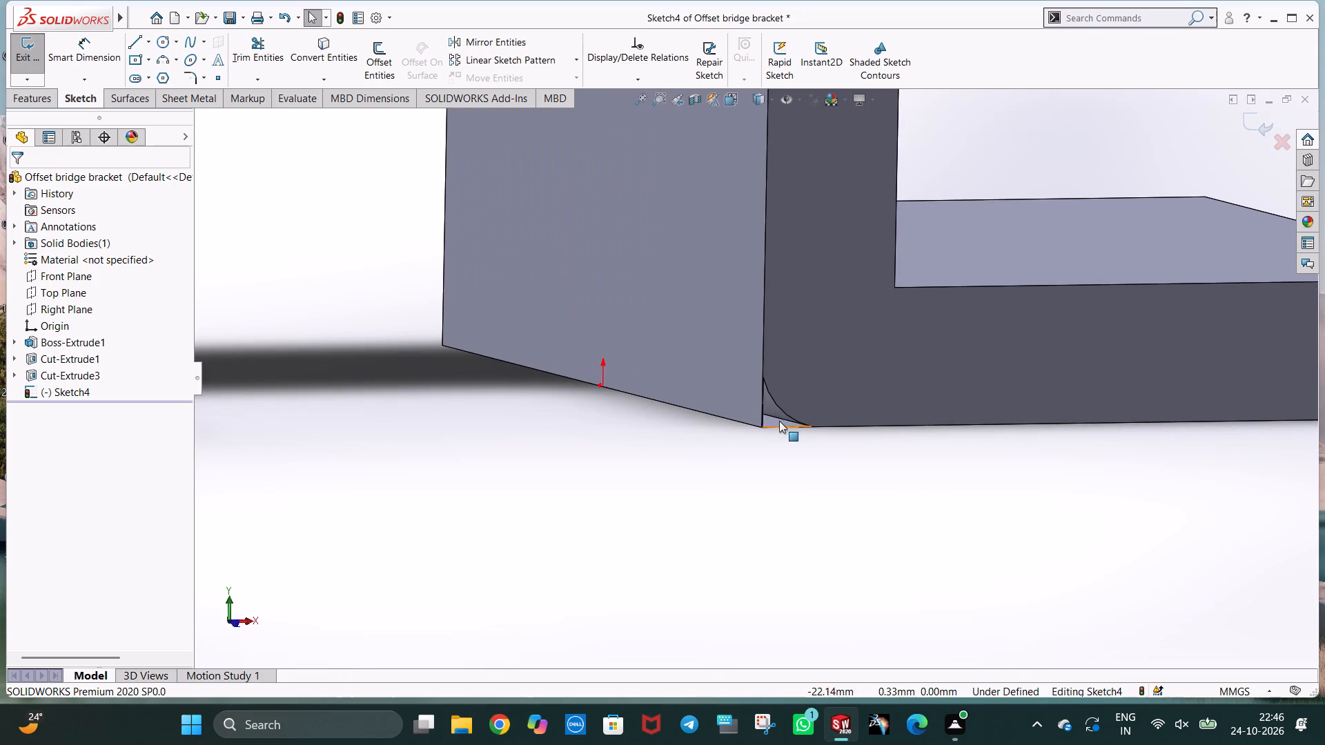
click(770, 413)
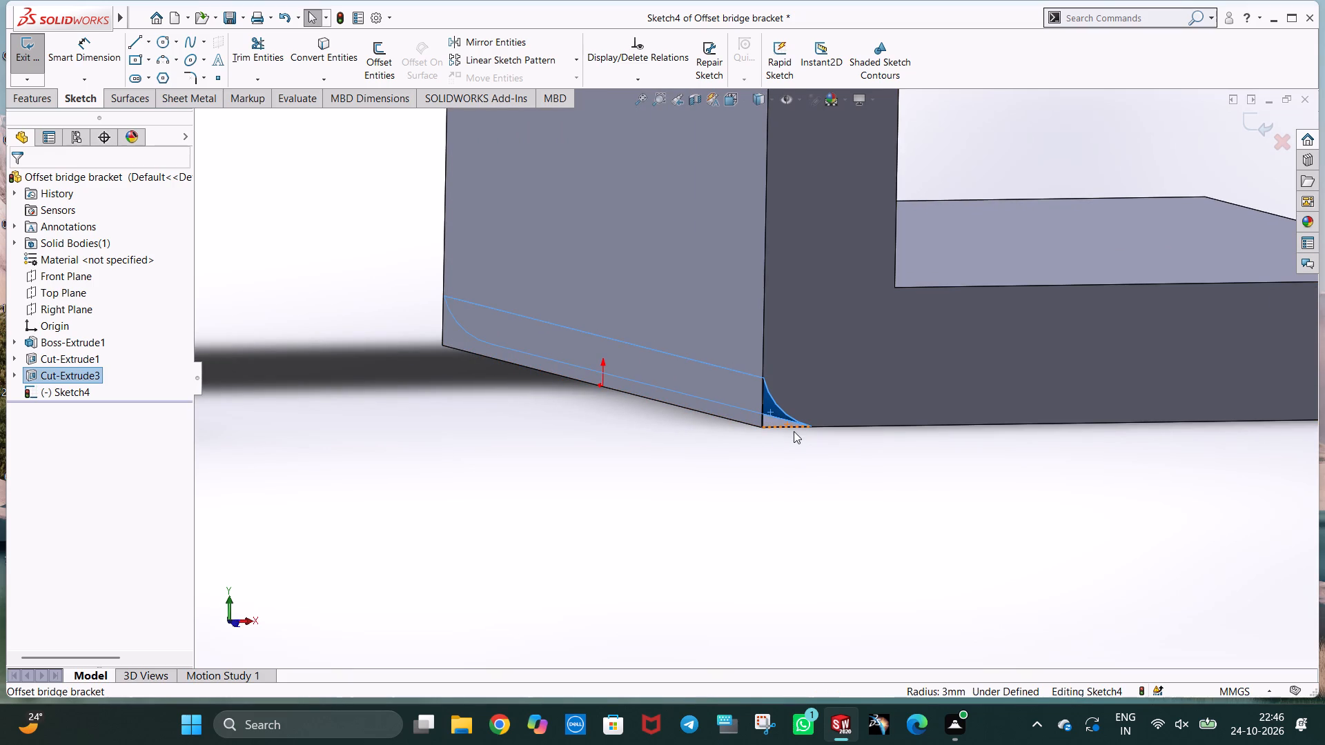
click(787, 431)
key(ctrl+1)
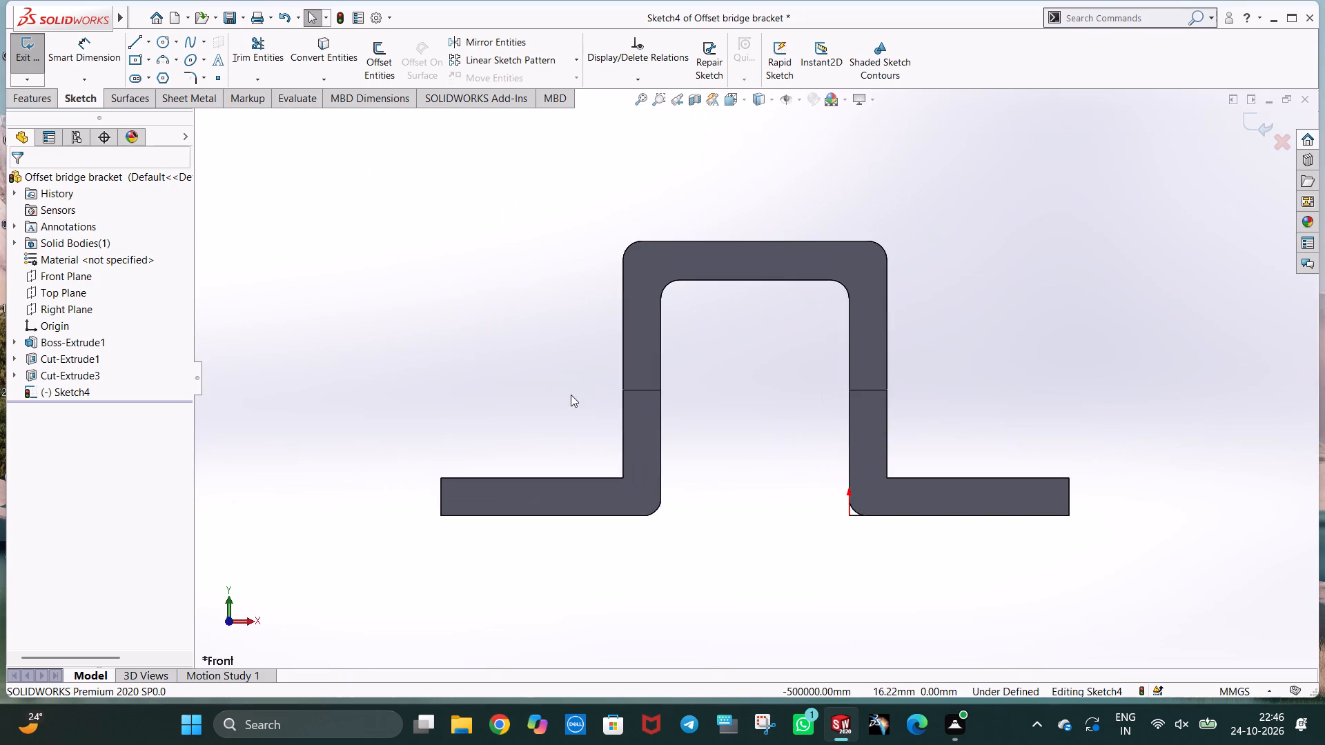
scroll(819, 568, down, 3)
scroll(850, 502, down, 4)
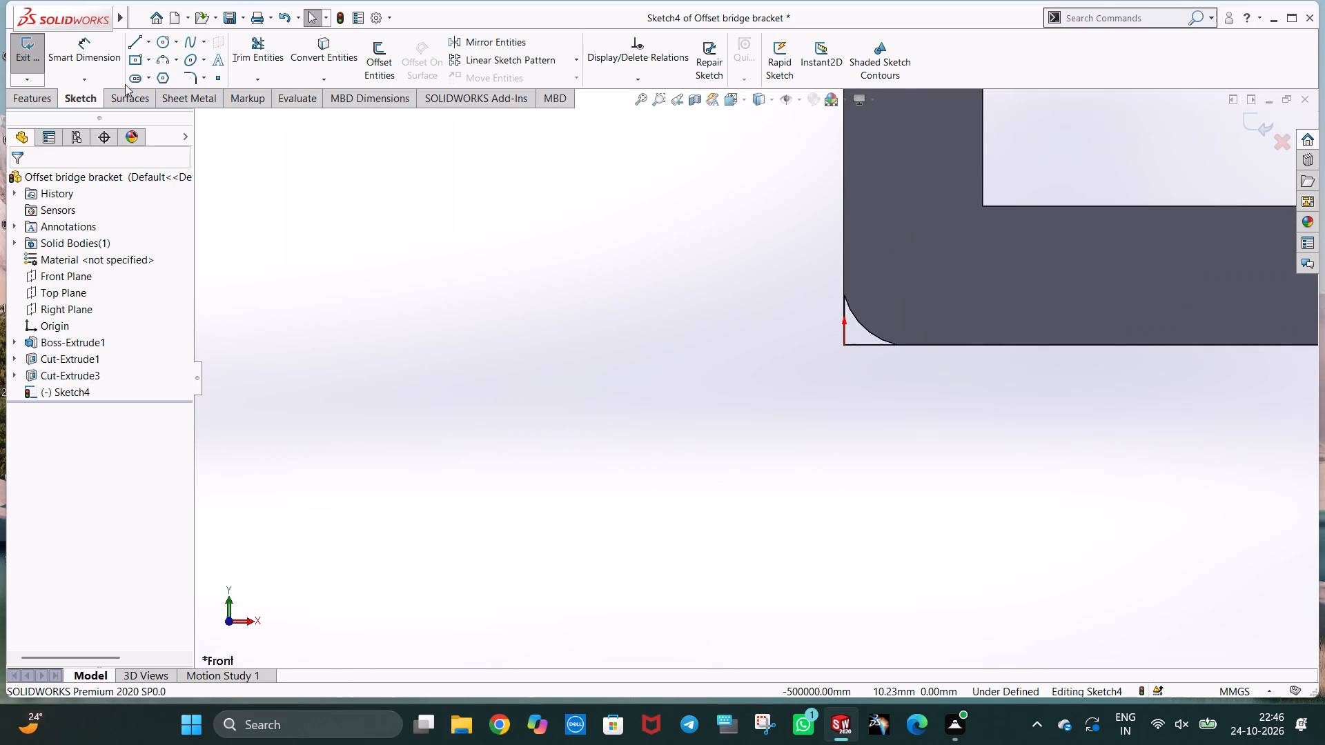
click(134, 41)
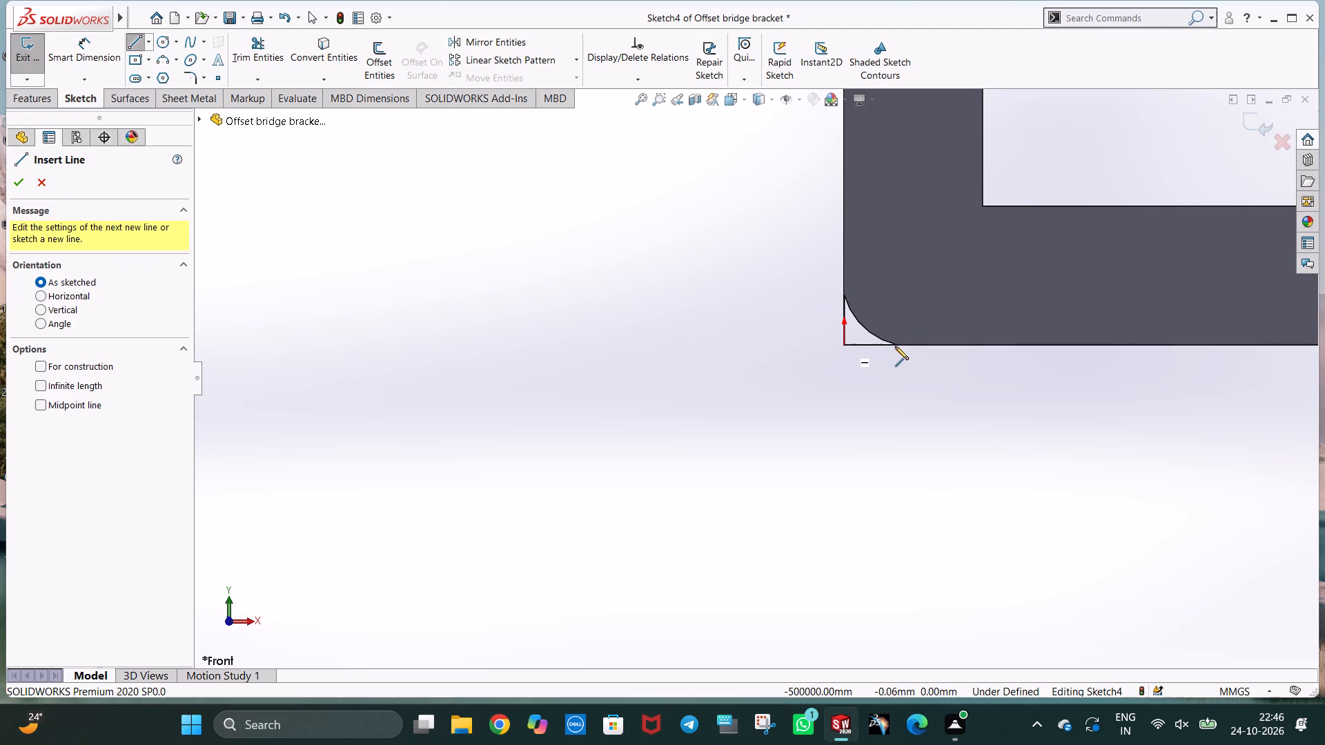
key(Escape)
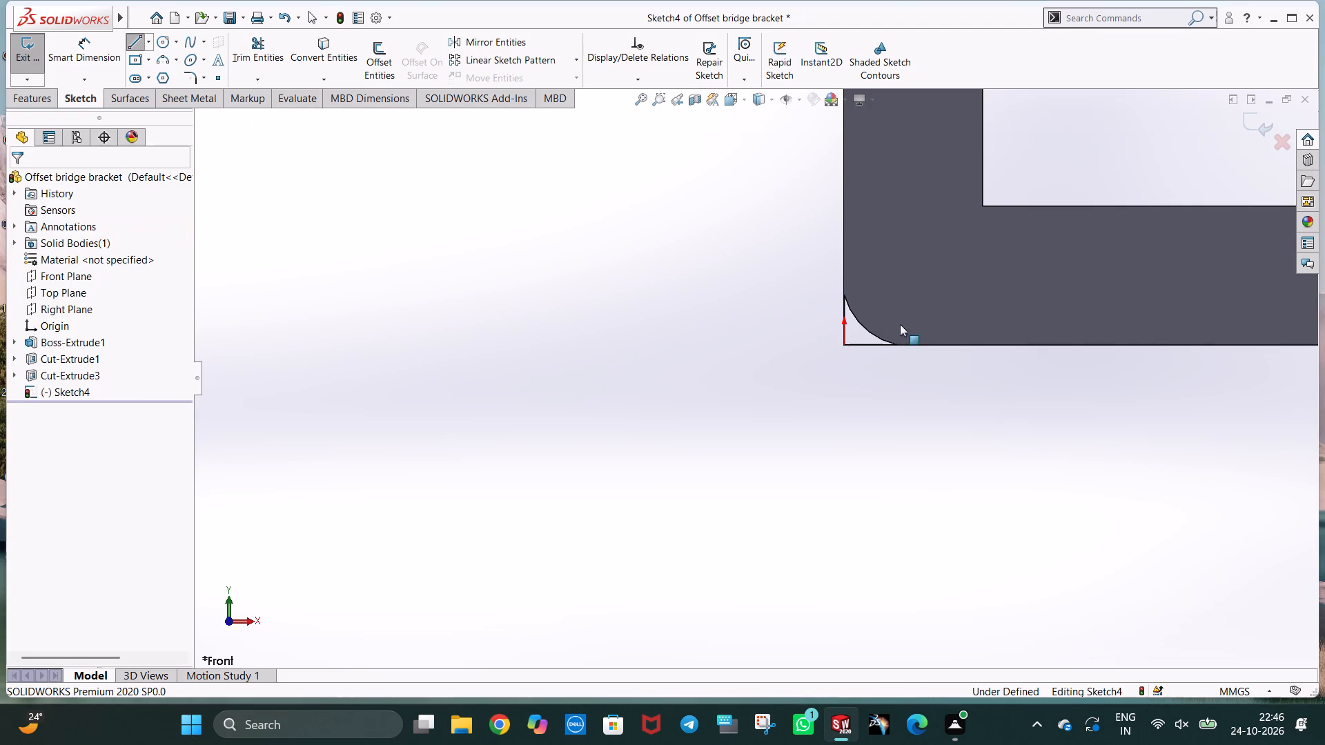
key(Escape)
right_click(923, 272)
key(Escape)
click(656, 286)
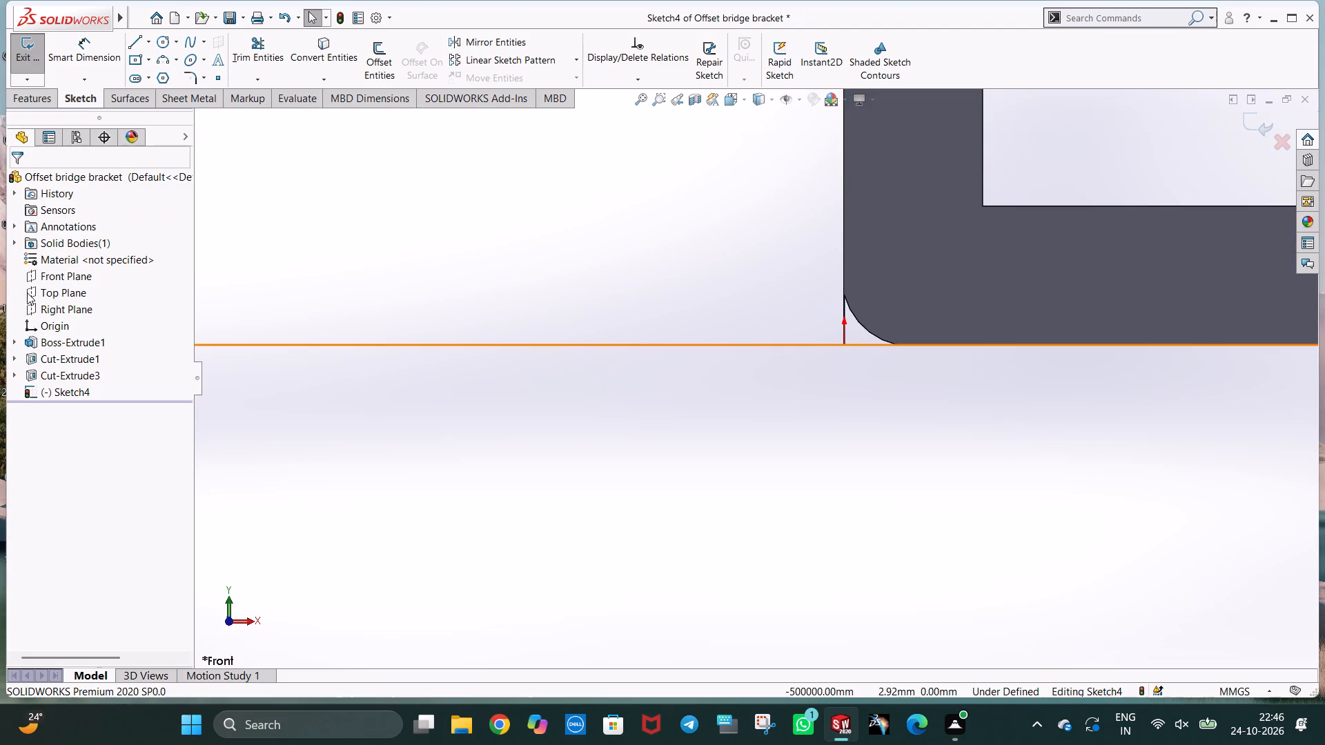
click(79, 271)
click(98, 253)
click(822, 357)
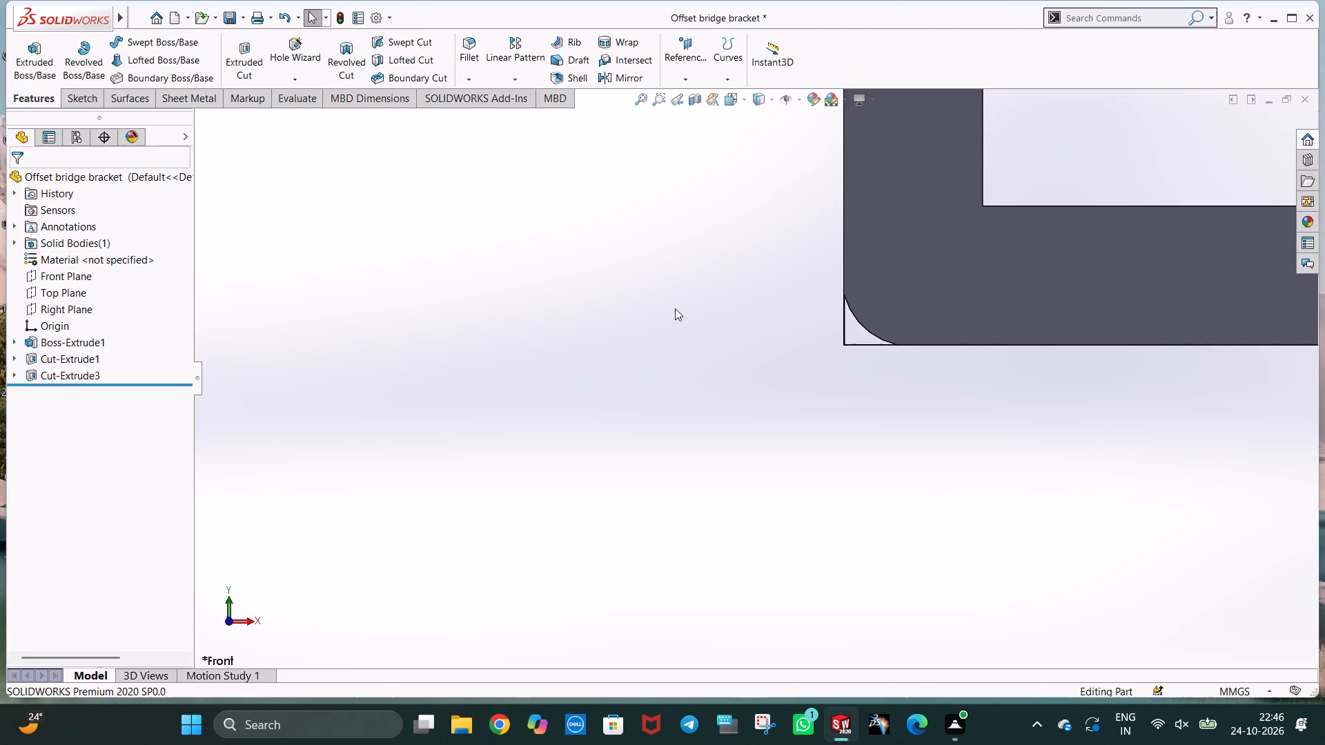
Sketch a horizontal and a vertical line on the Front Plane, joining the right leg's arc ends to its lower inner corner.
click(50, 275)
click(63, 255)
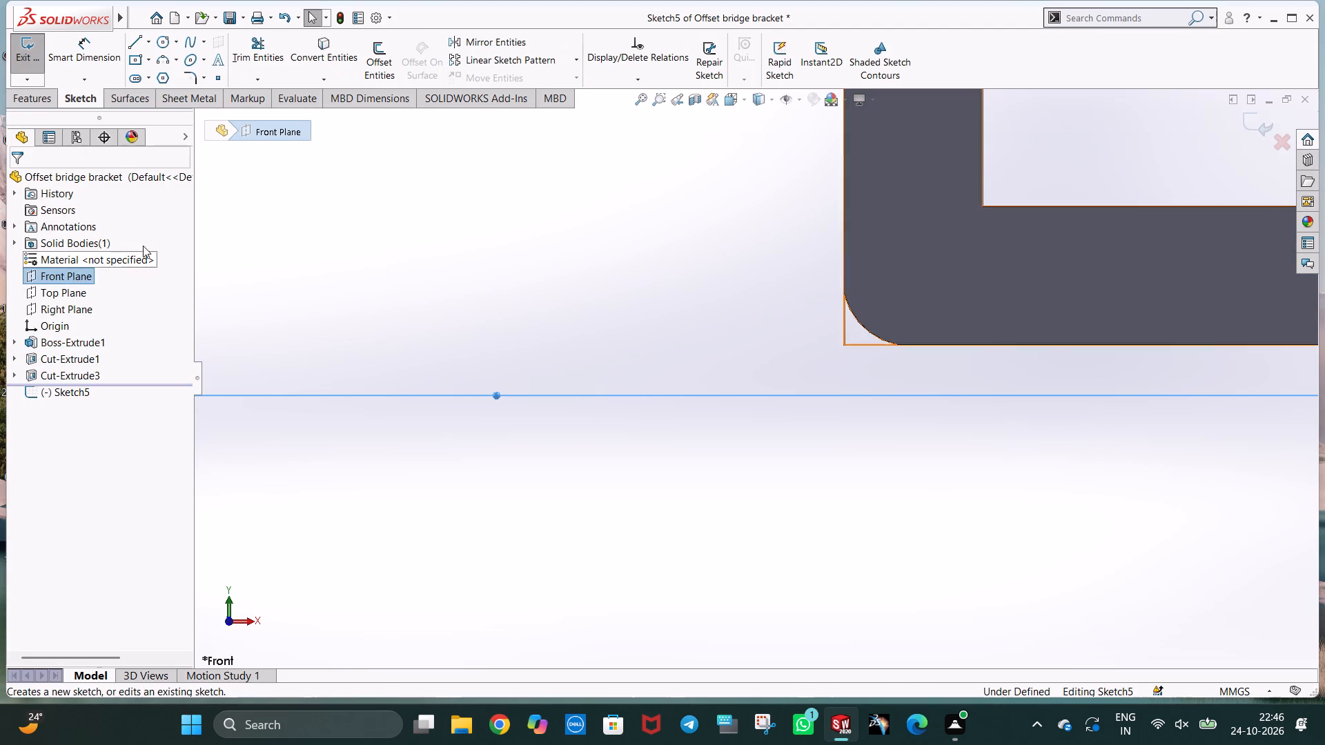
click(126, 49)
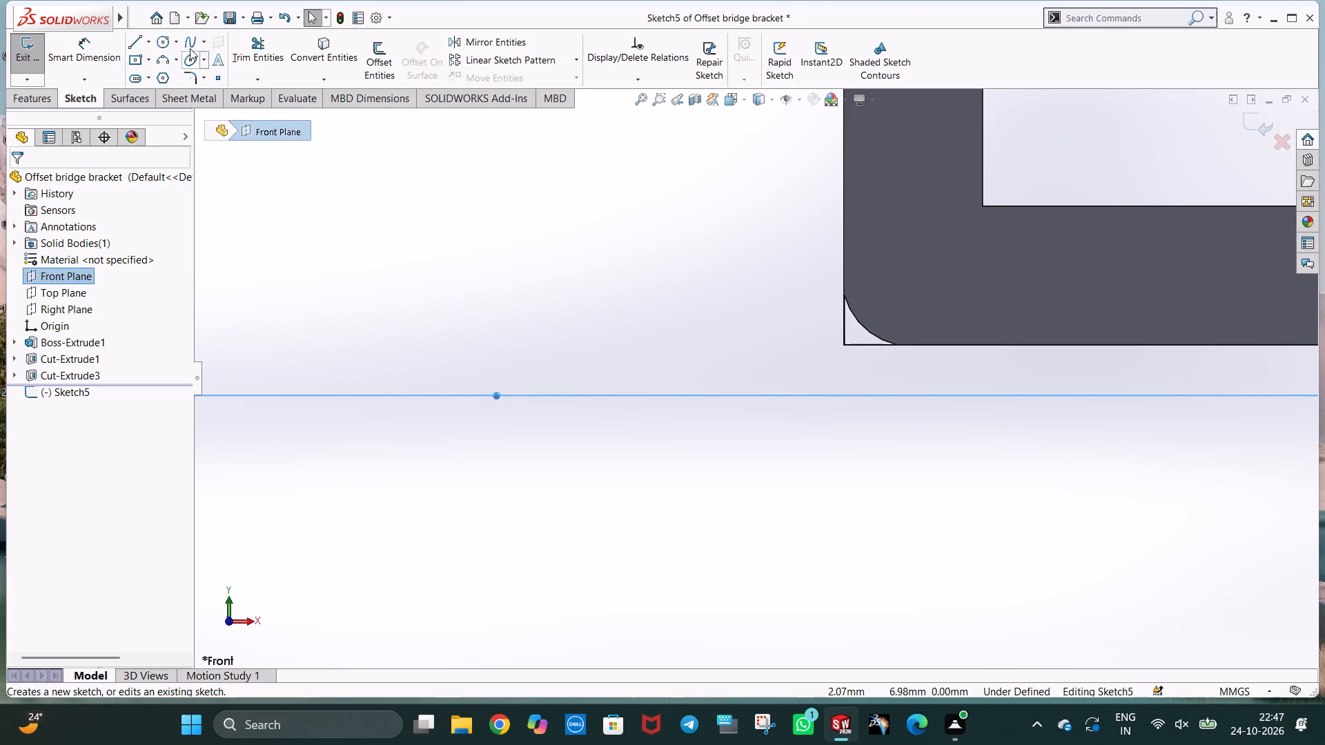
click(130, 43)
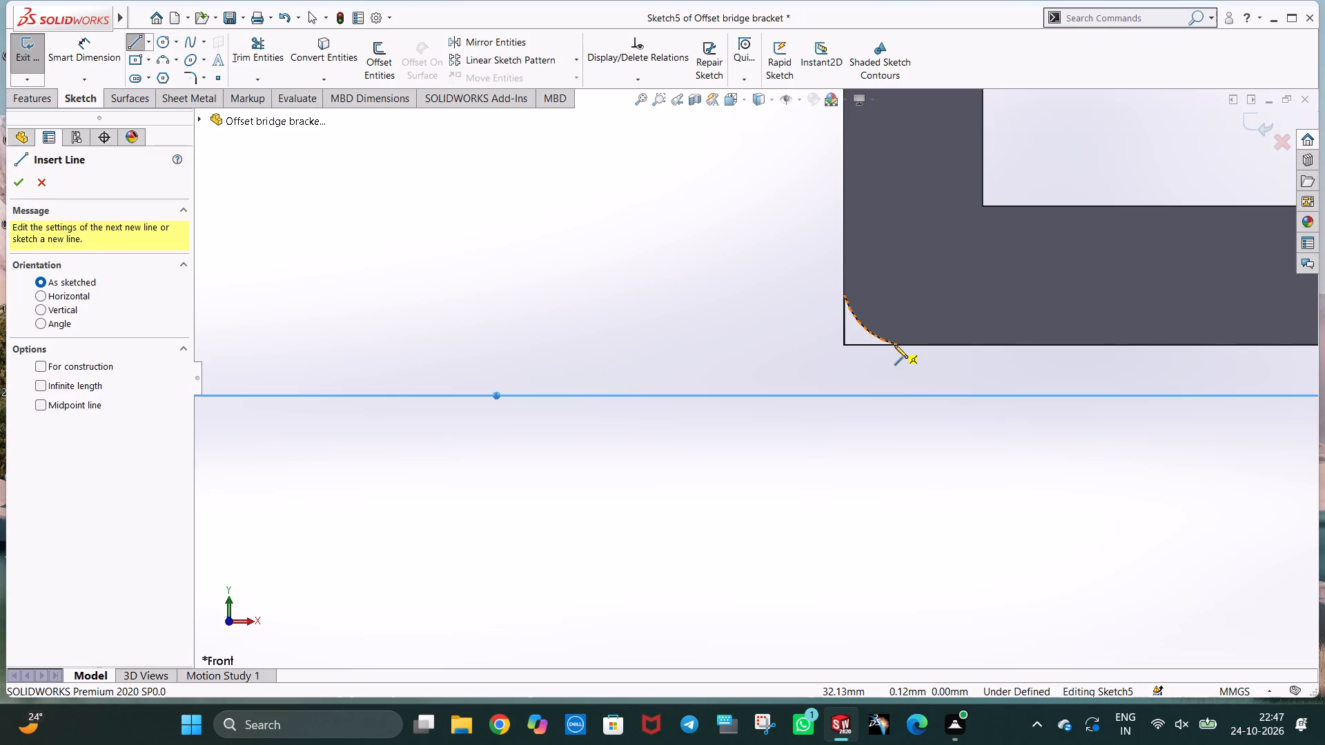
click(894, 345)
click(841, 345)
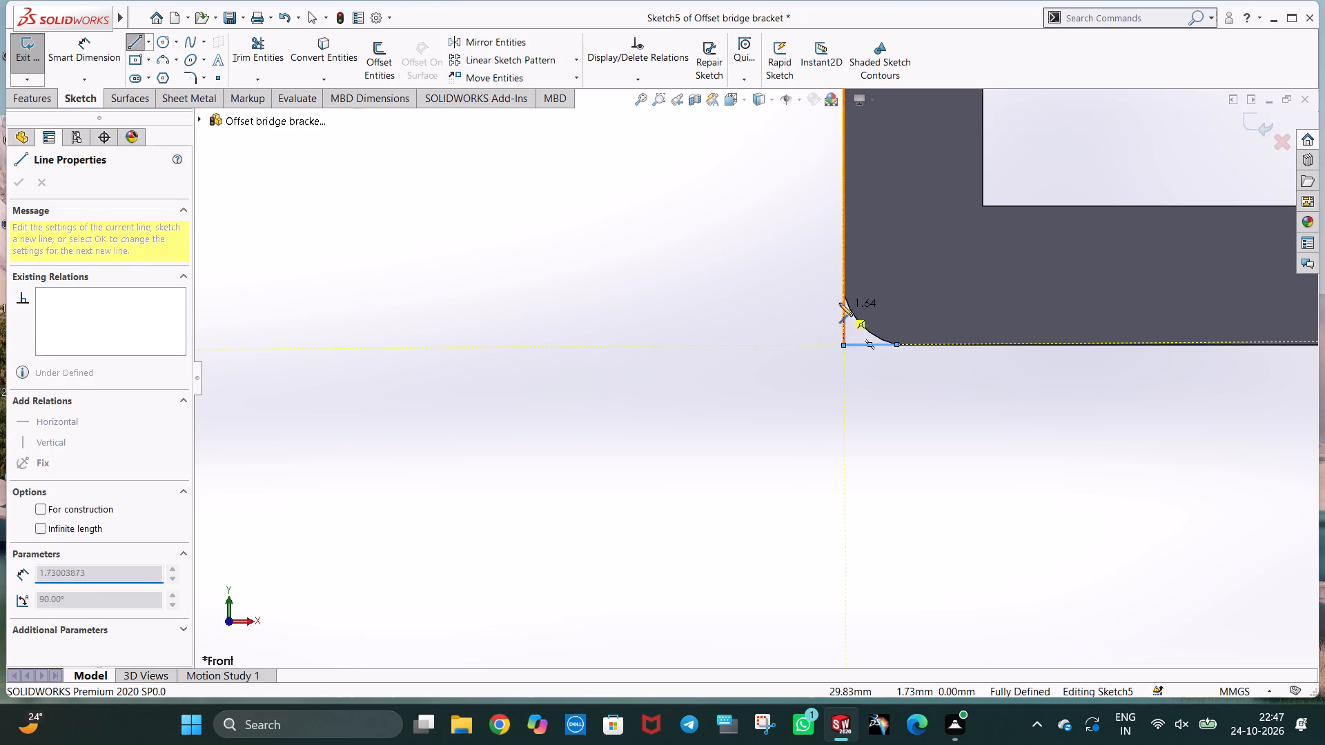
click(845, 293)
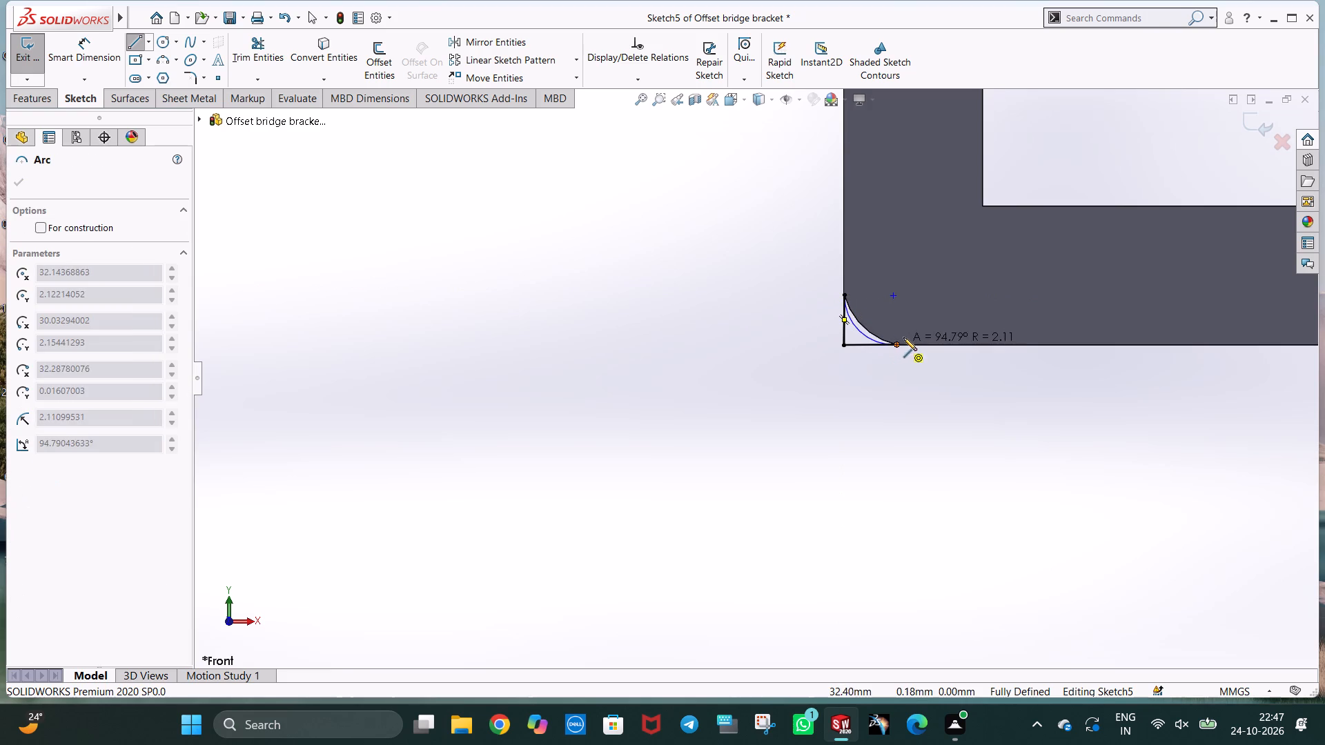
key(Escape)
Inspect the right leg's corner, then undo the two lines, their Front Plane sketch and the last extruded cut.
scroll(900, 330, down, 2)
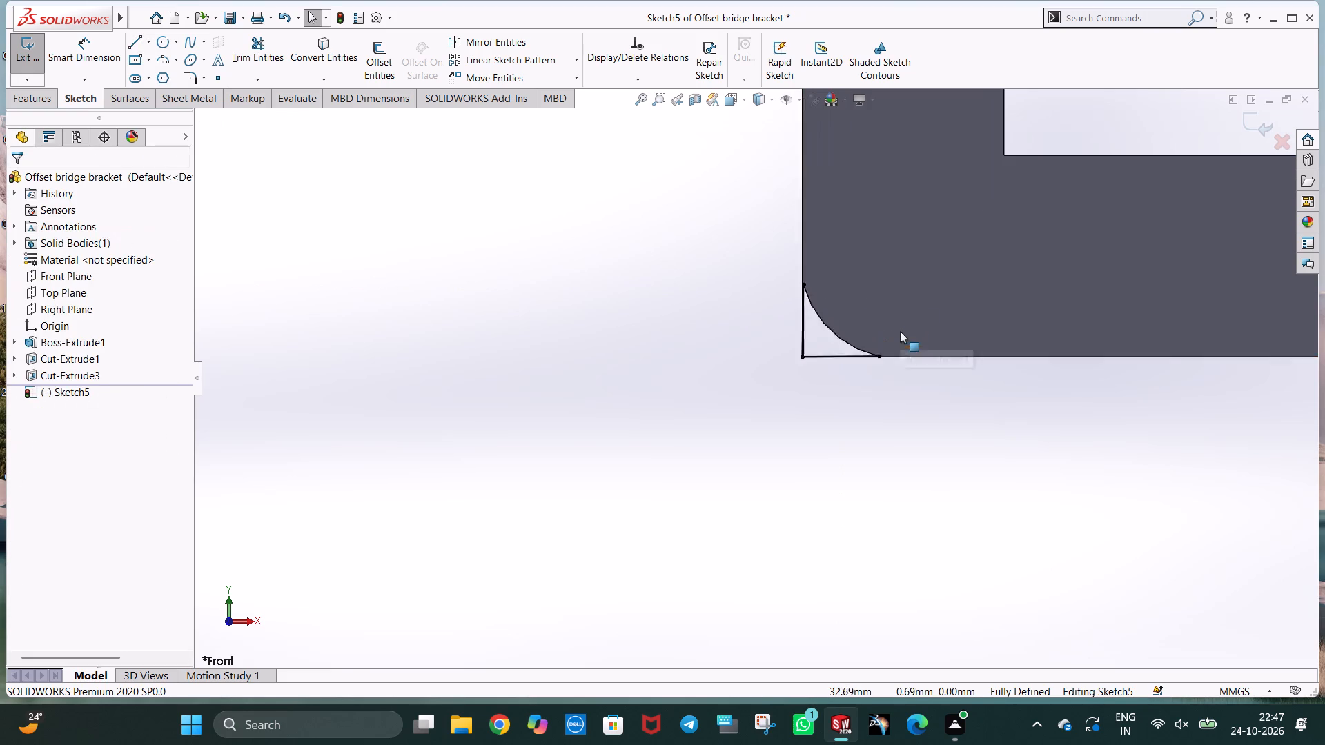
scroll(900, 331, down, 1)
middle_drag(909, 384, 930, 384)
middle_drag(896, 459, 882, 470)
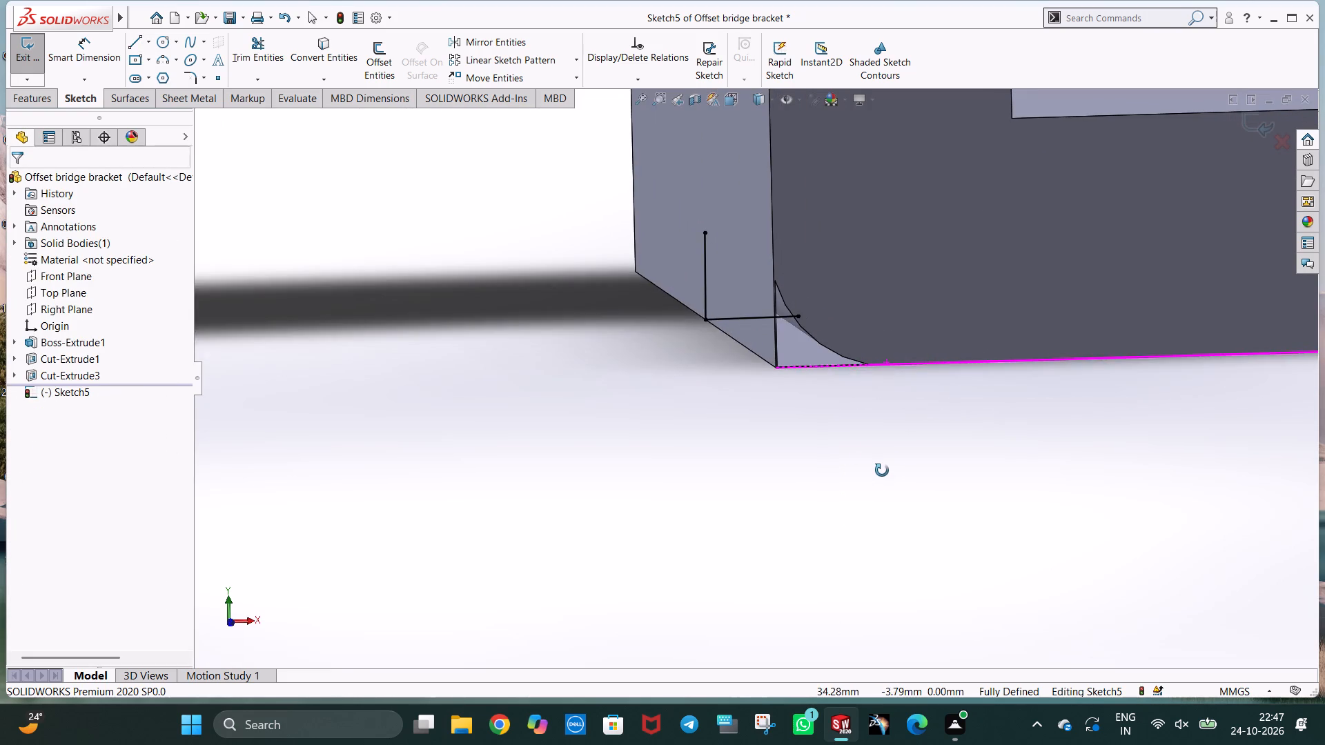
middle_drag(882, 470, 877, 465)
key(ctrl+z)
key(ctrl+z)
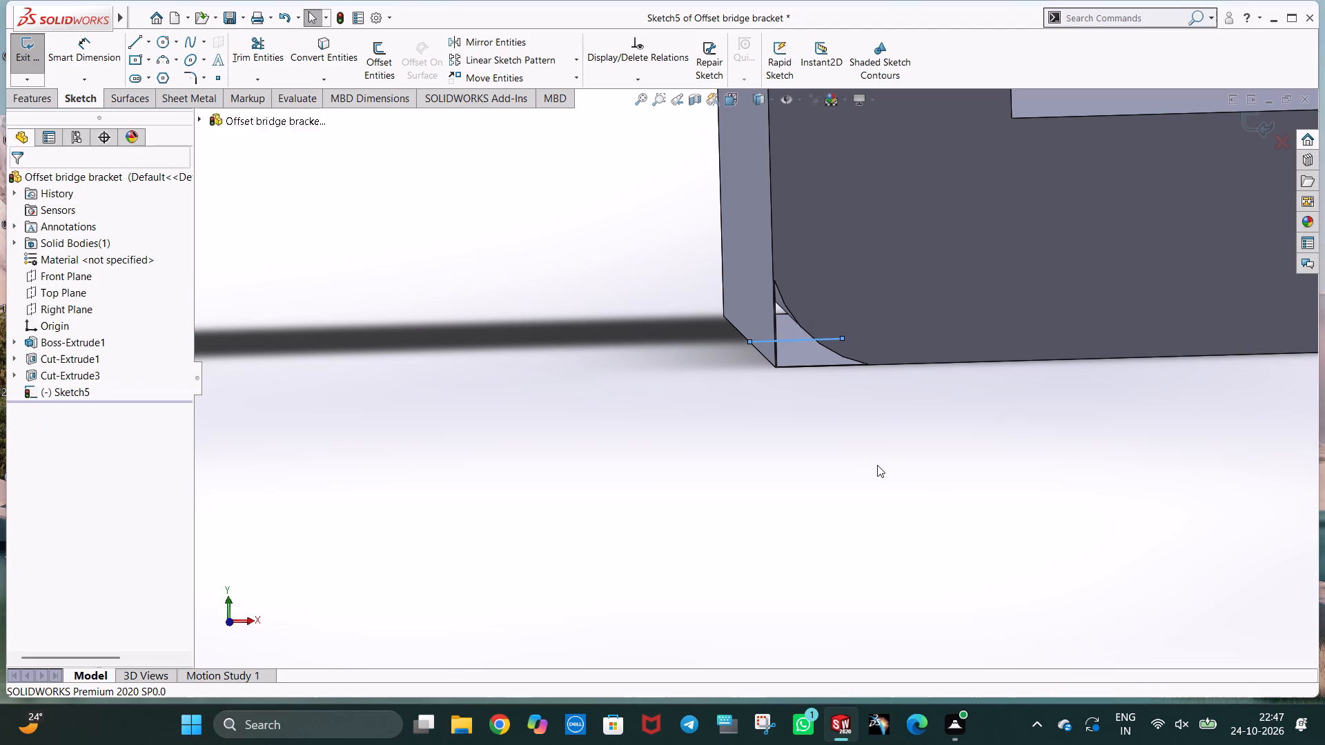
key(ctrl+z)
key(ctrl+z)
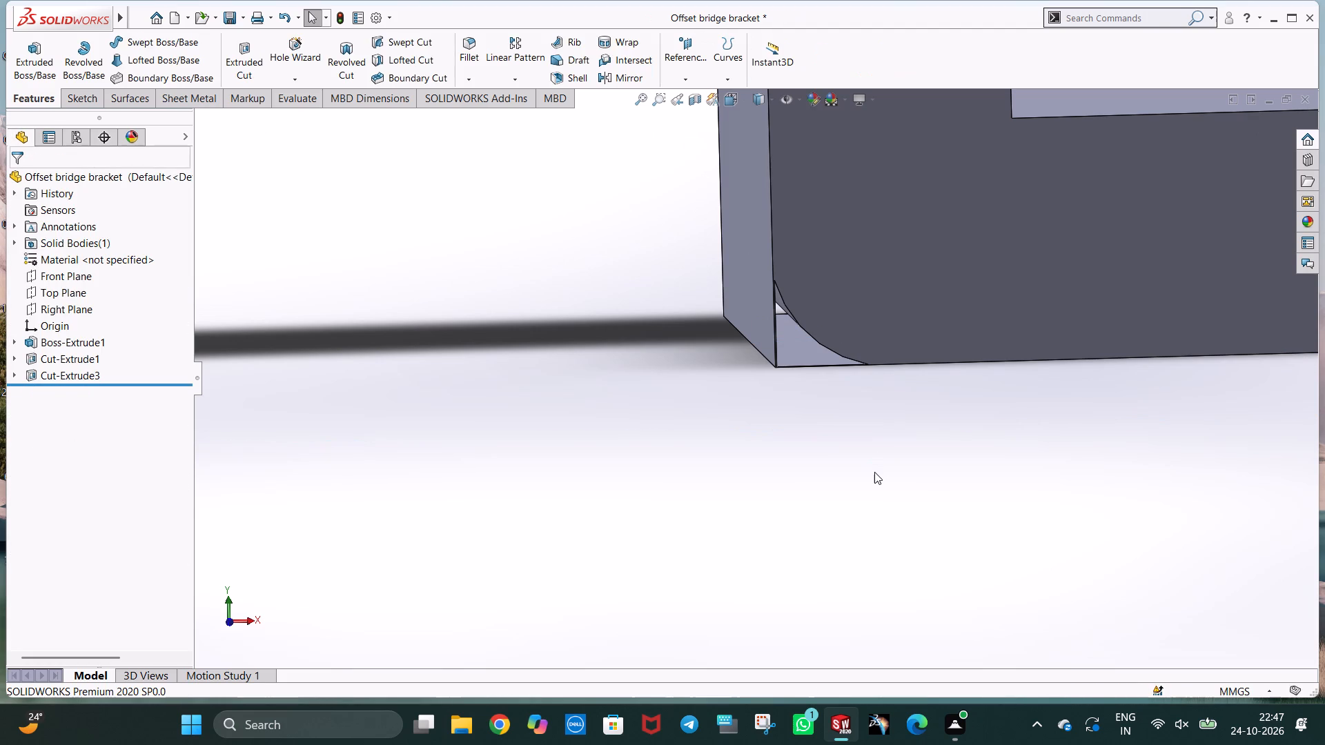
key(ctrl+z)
Delete the vertical centerline between the legs from the corner profile sketch.
scroll(893, 478, down, 1)
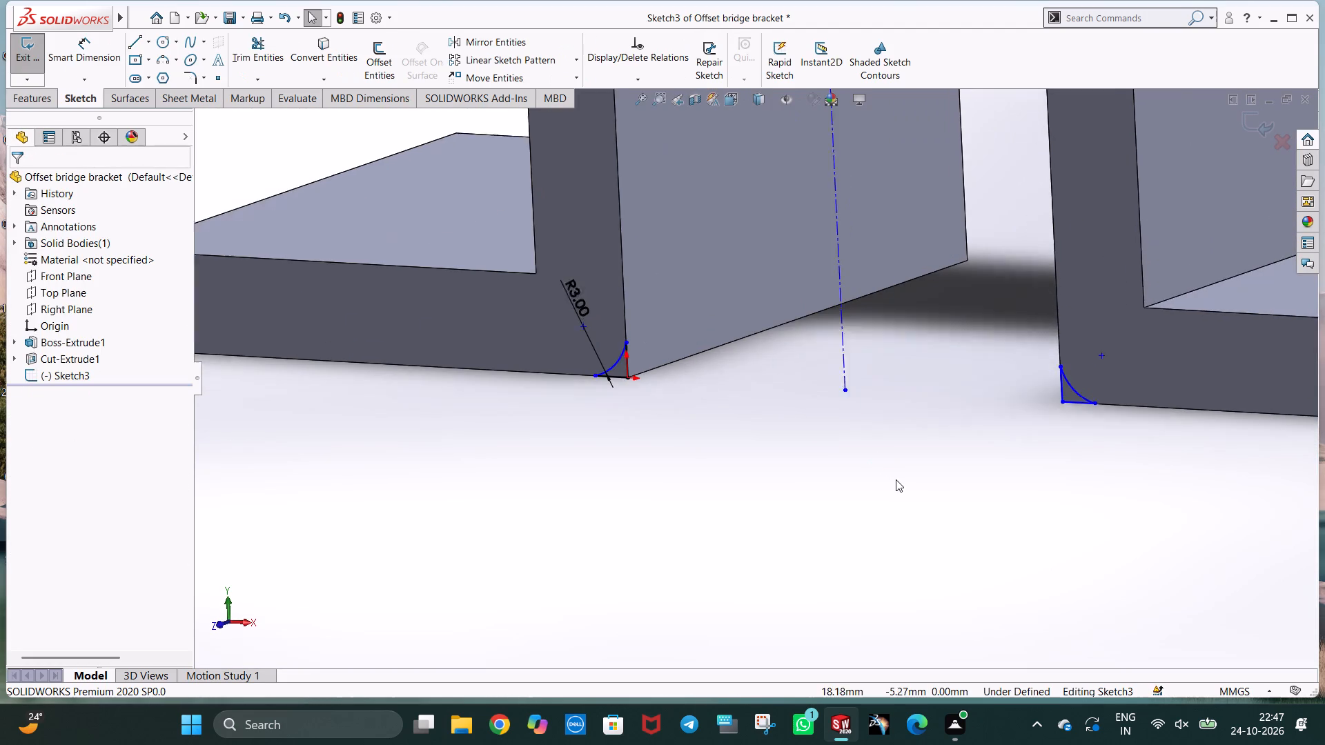
scroll(896, 479, down, 1)
click(827, 311)
key(Delete)
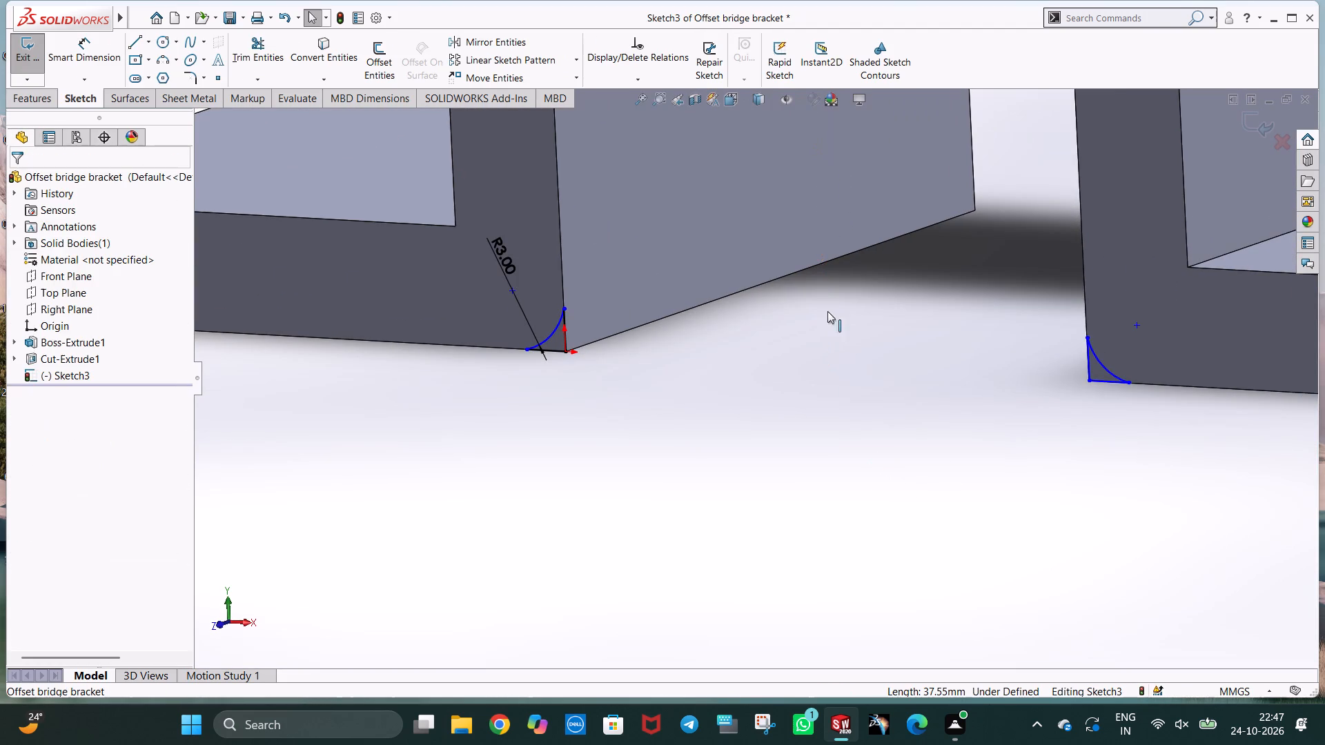
Delete the two lines and the arc of the right leg's corner profile from the sketch.
key(ctrl+1)
scroll(854, 535, down, 4)
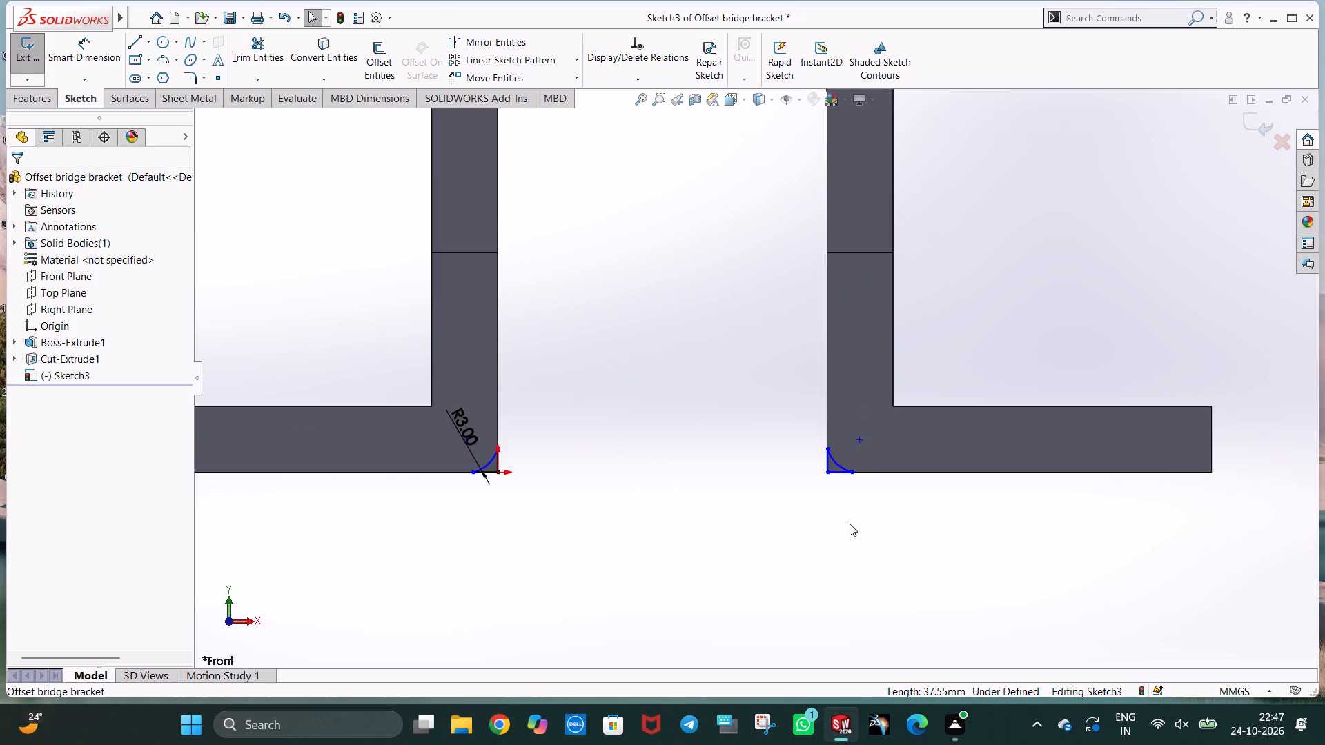
scroll(832, 476, down, 4)
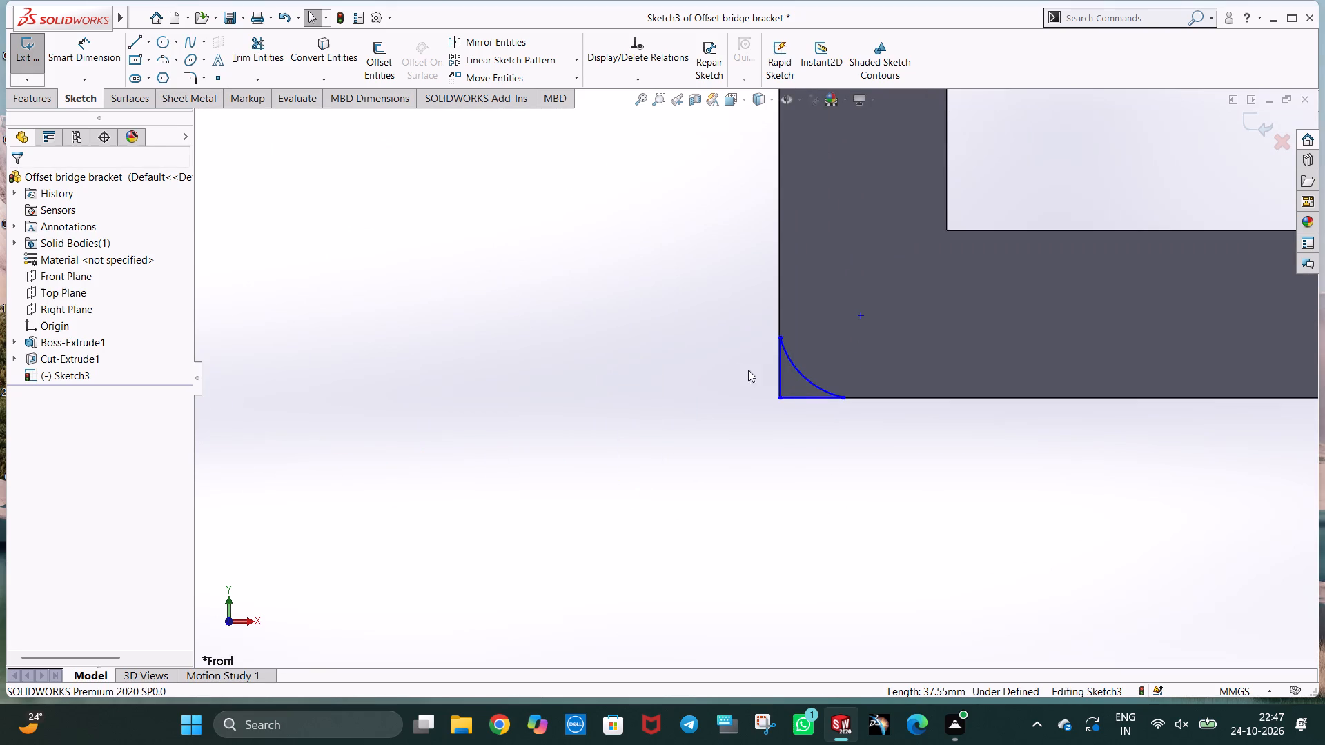
click(790, 397)
key(Delete)
click(781, 377)
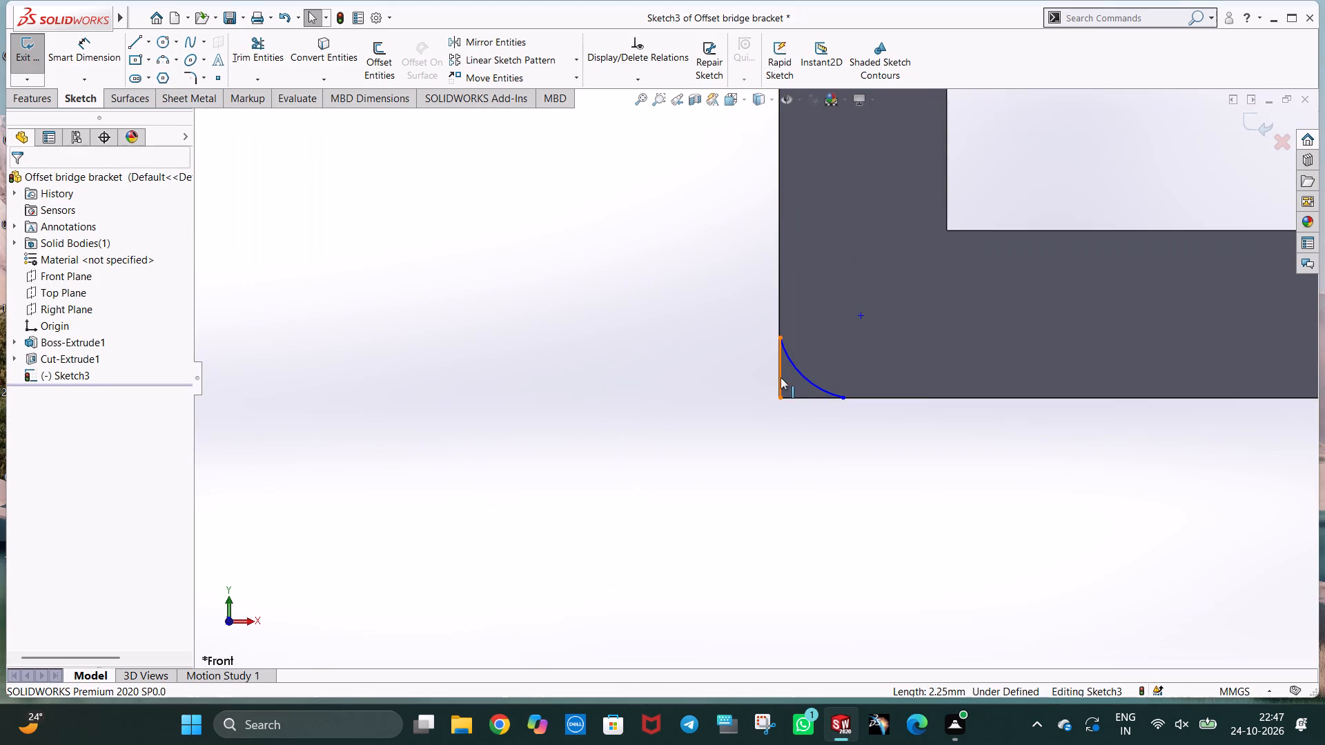
key(Delete)
click(803, 372)
key(Delete)
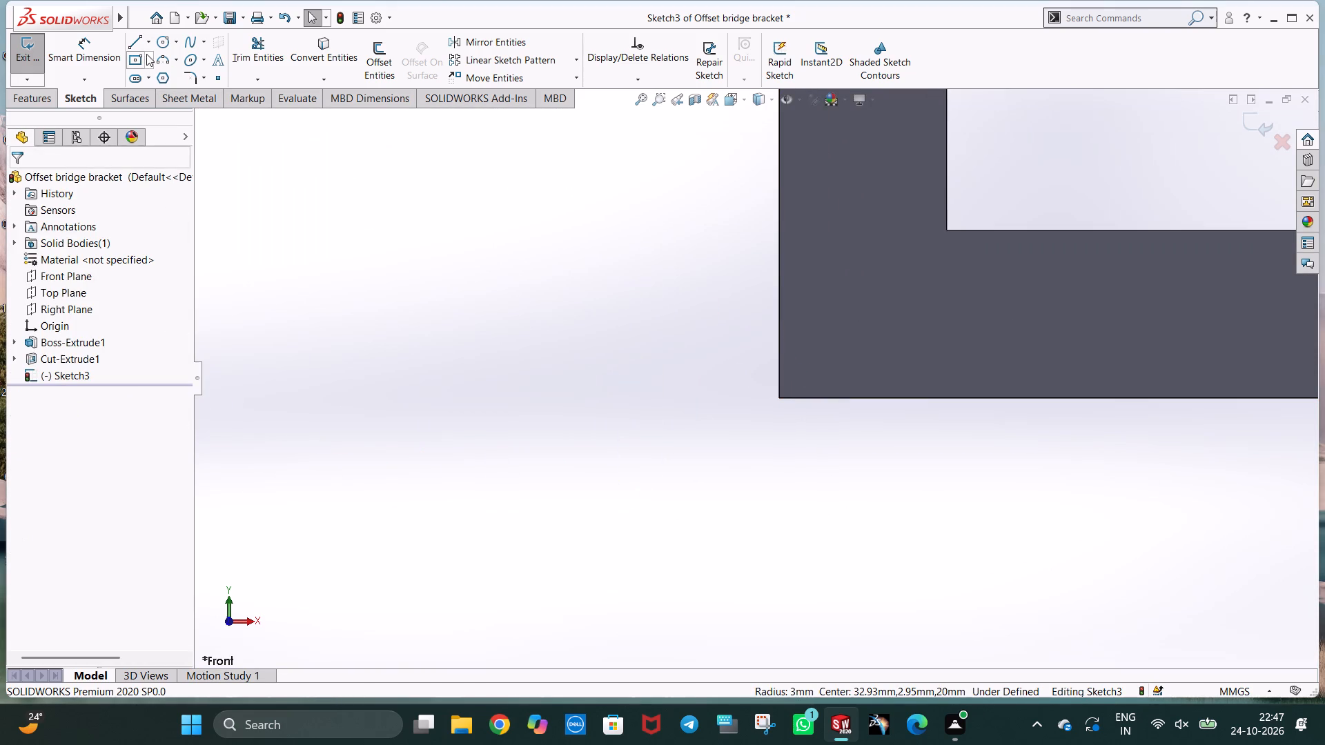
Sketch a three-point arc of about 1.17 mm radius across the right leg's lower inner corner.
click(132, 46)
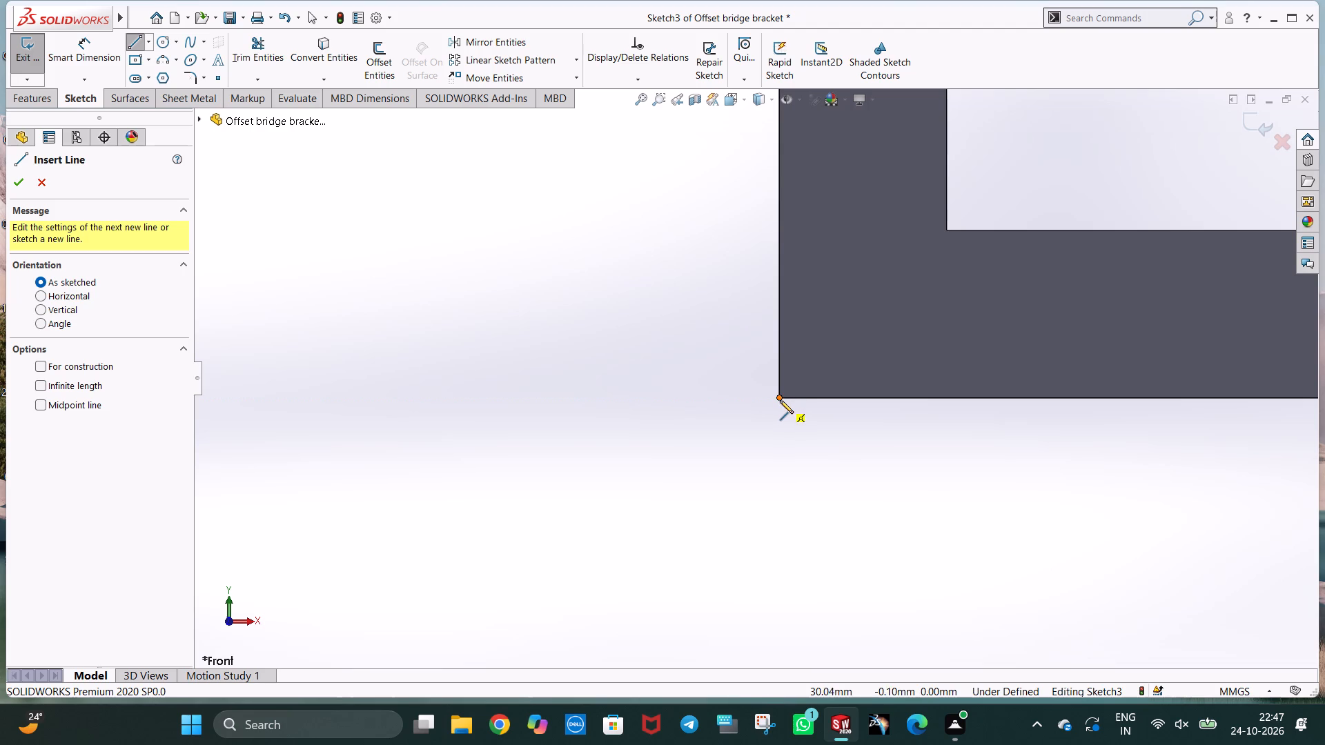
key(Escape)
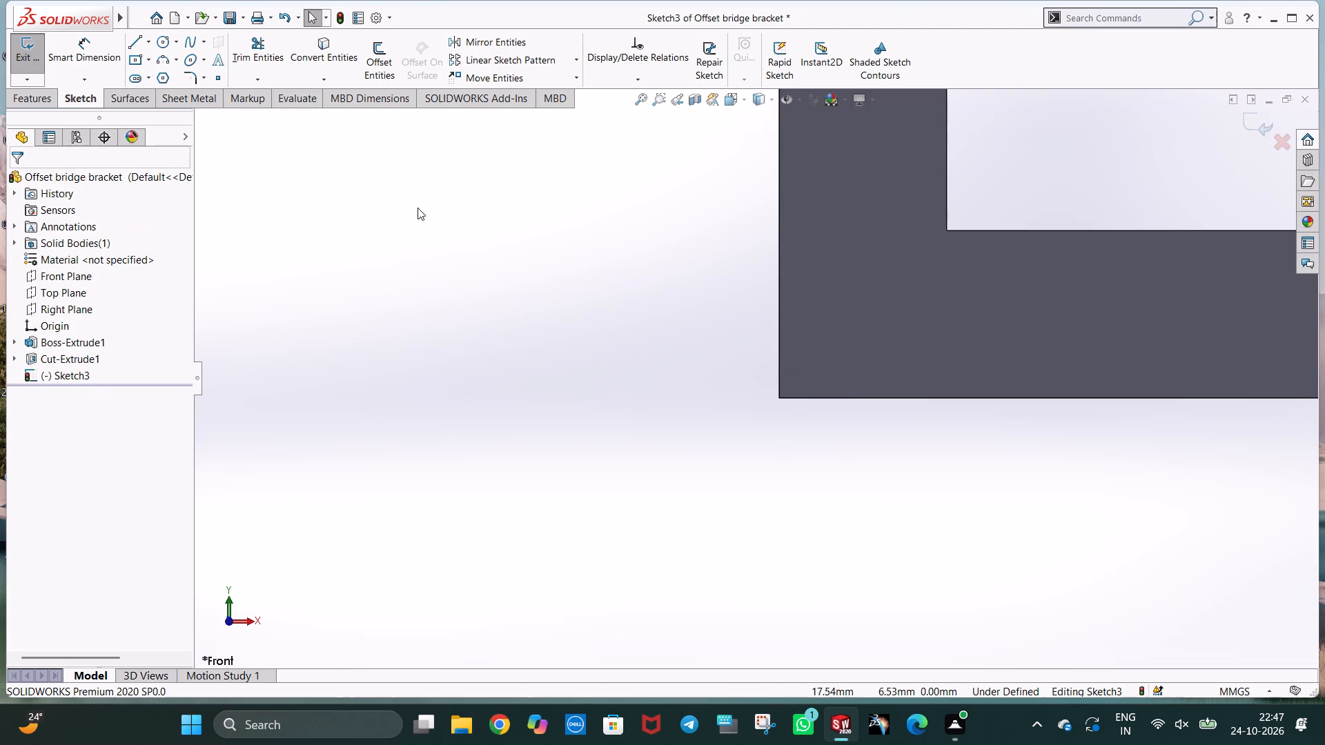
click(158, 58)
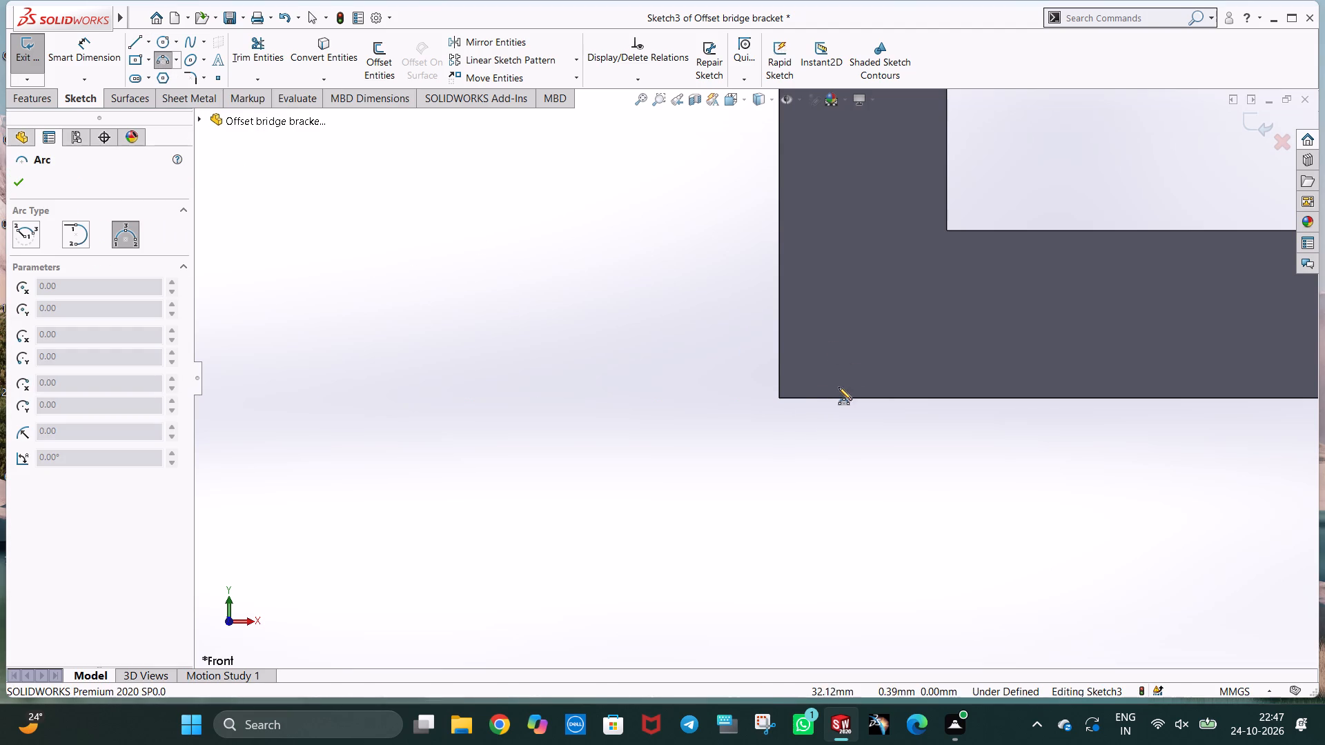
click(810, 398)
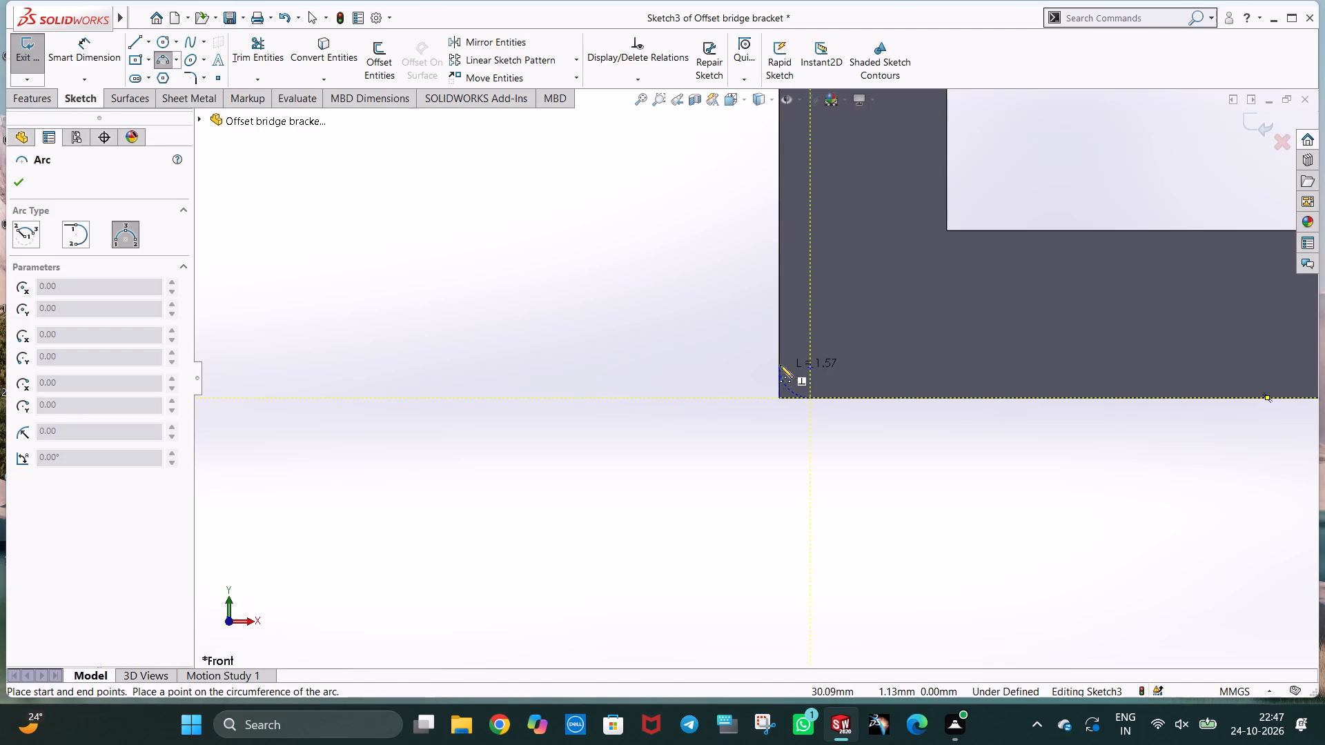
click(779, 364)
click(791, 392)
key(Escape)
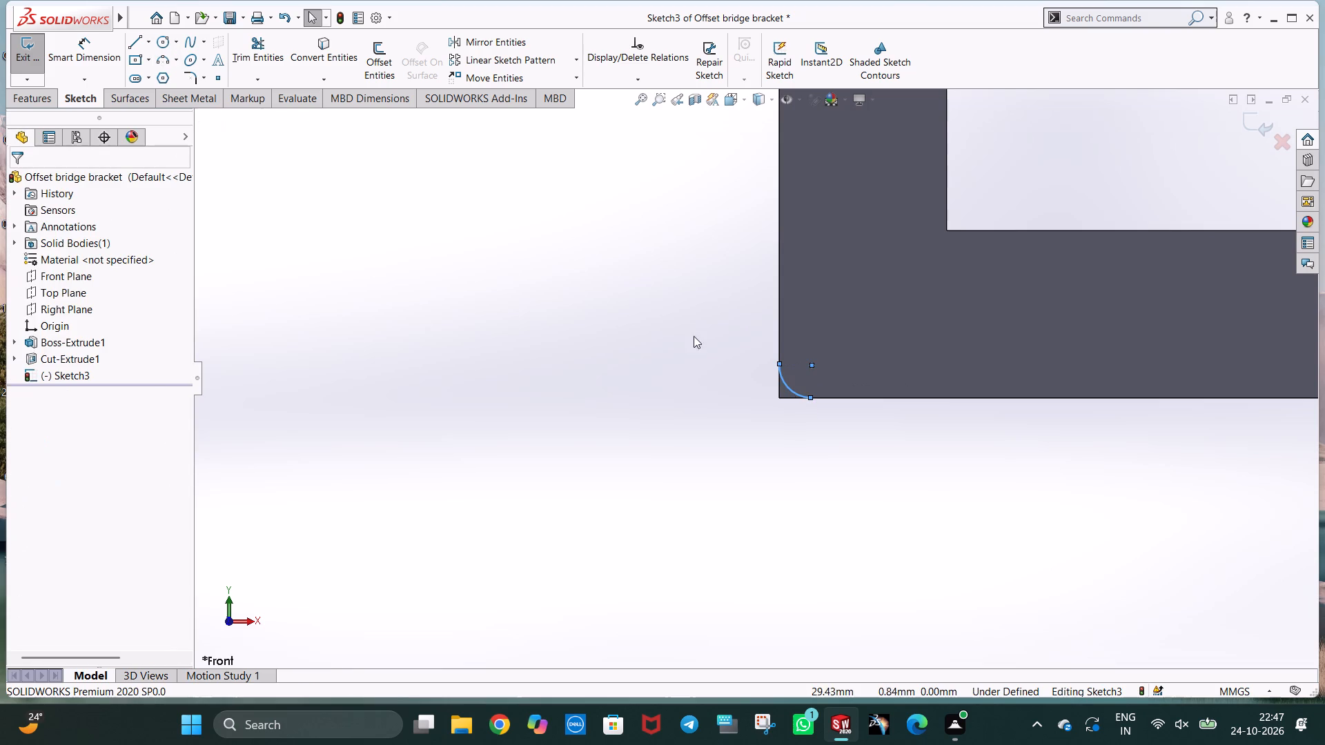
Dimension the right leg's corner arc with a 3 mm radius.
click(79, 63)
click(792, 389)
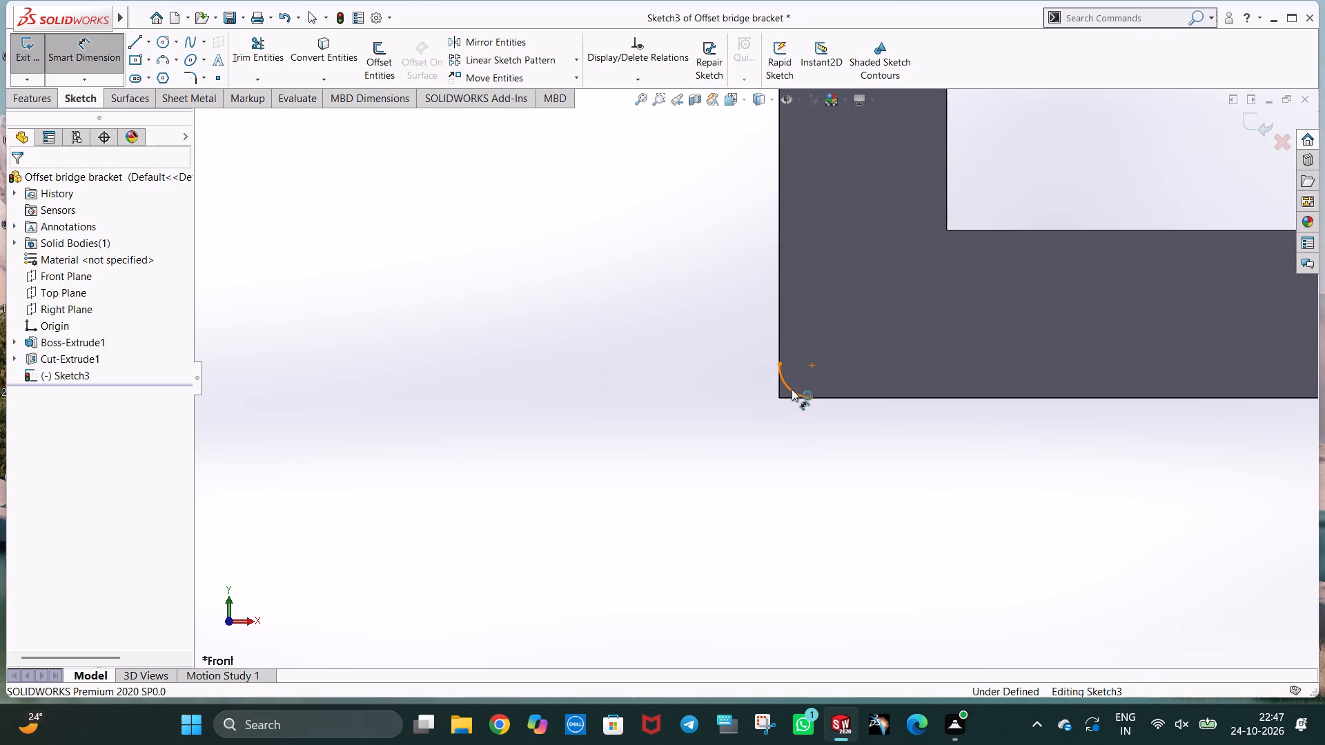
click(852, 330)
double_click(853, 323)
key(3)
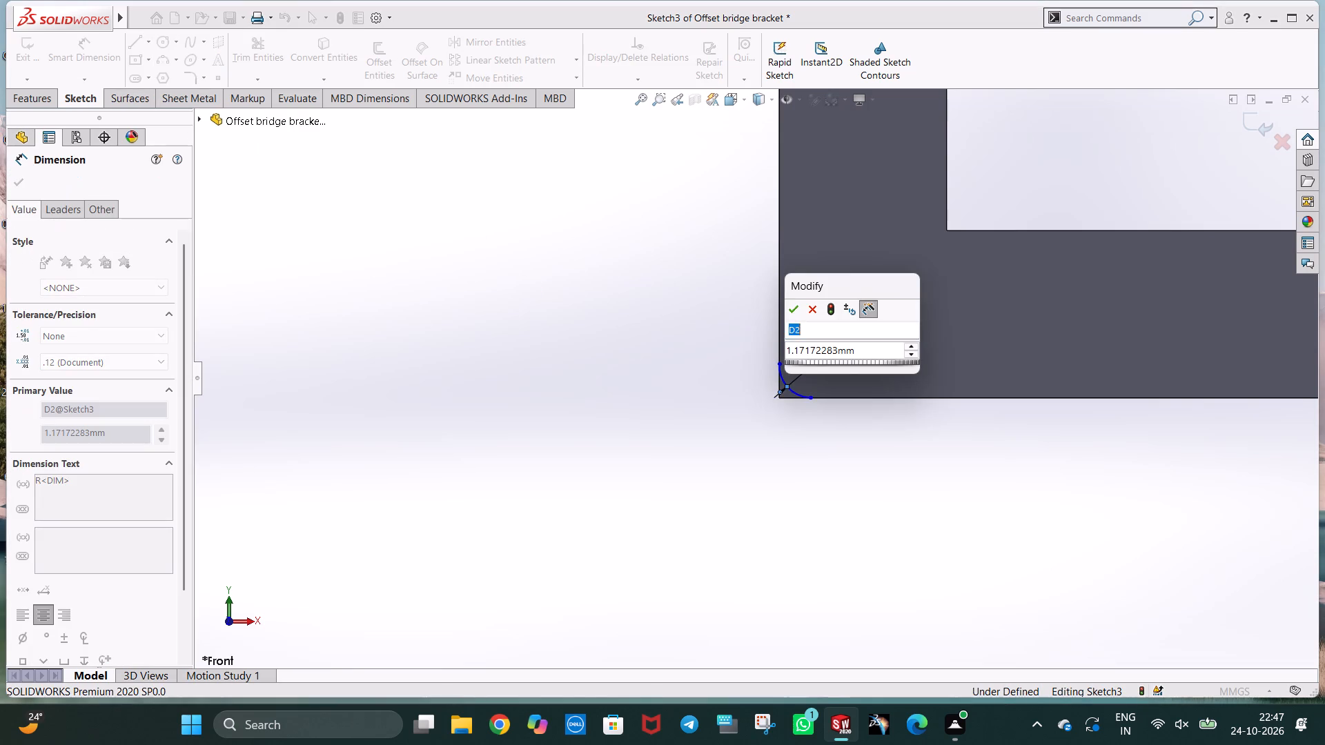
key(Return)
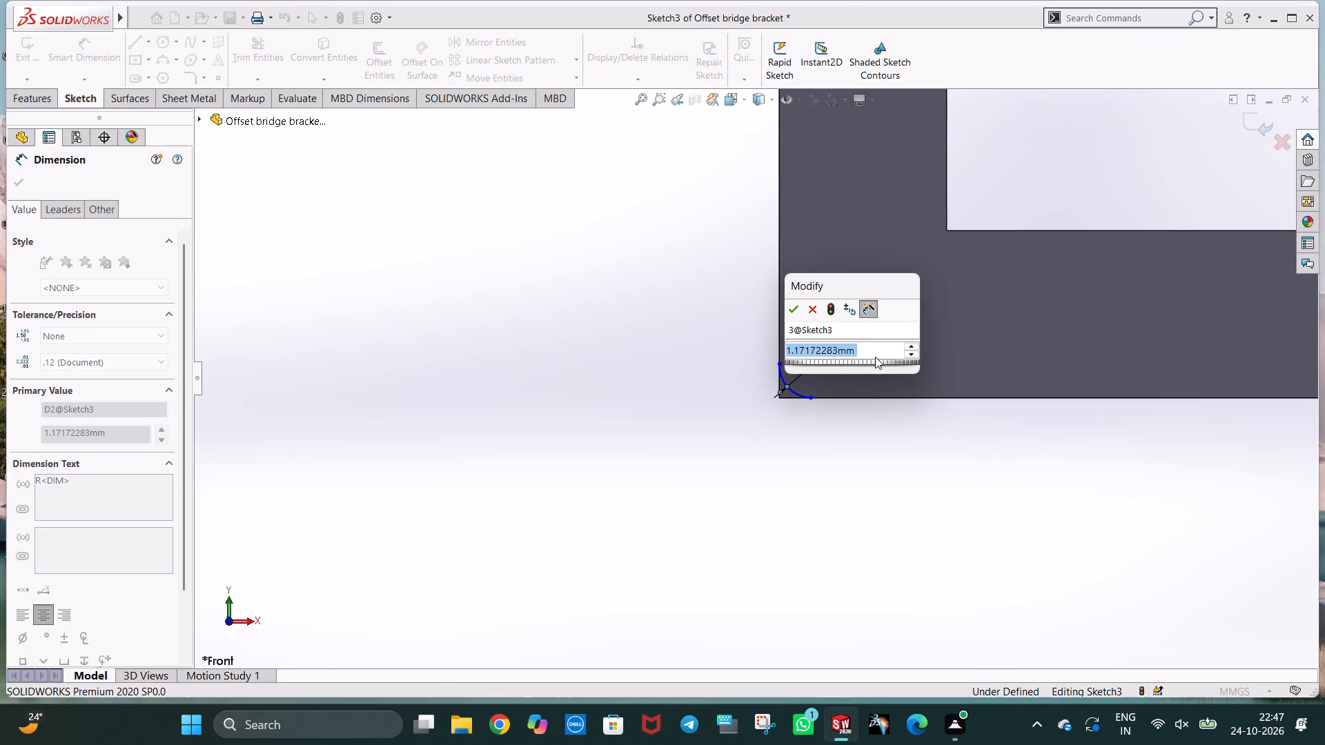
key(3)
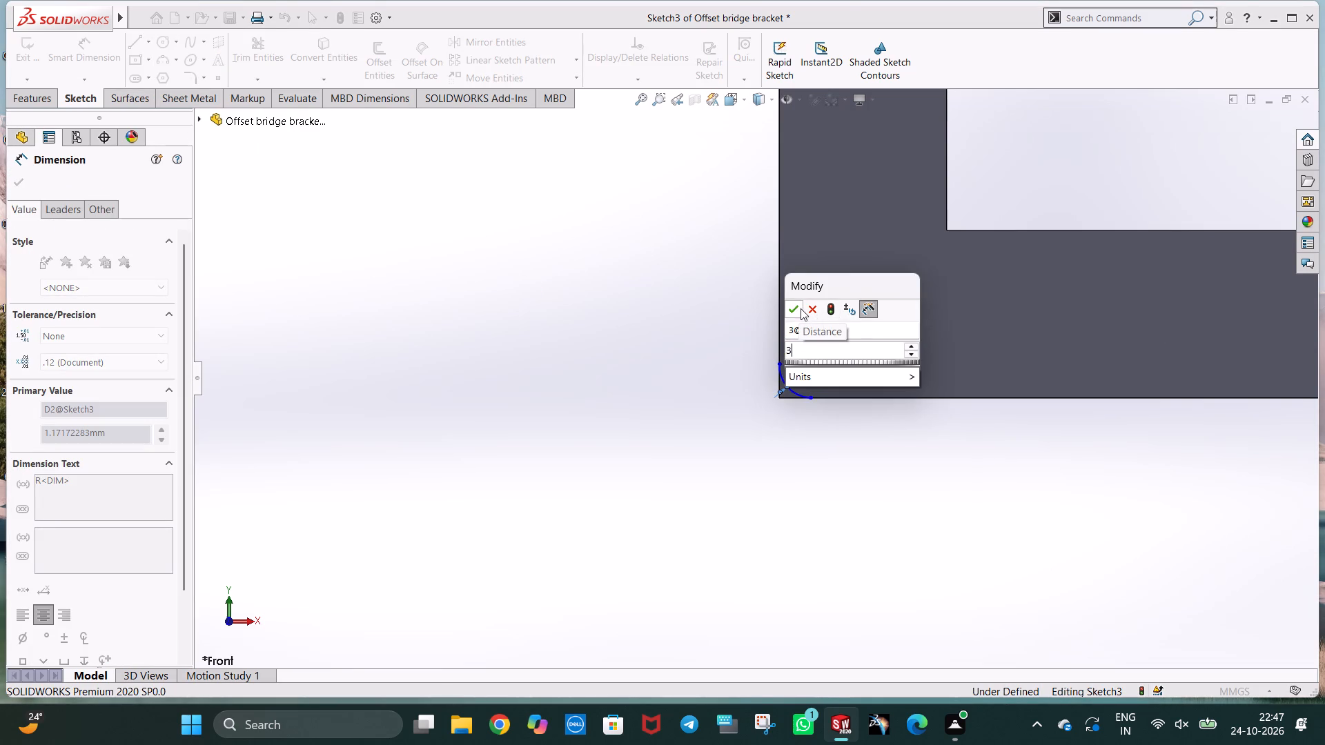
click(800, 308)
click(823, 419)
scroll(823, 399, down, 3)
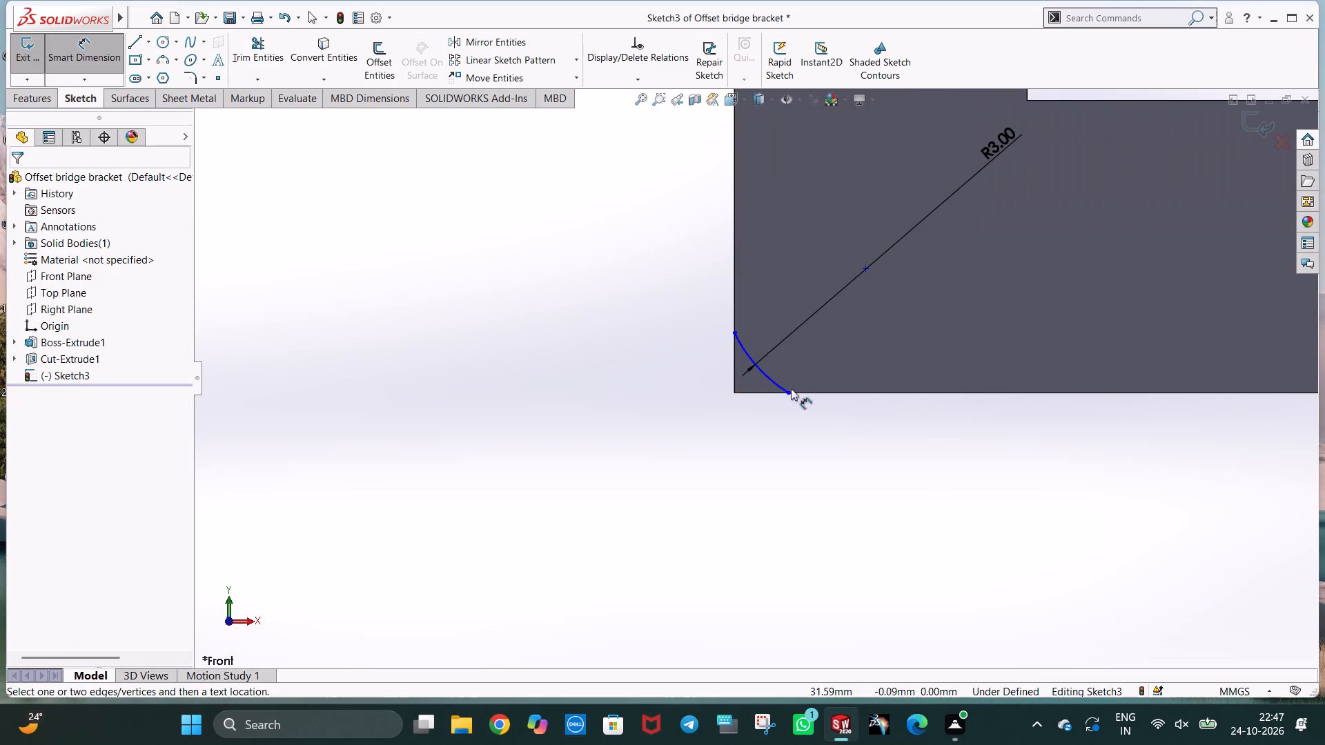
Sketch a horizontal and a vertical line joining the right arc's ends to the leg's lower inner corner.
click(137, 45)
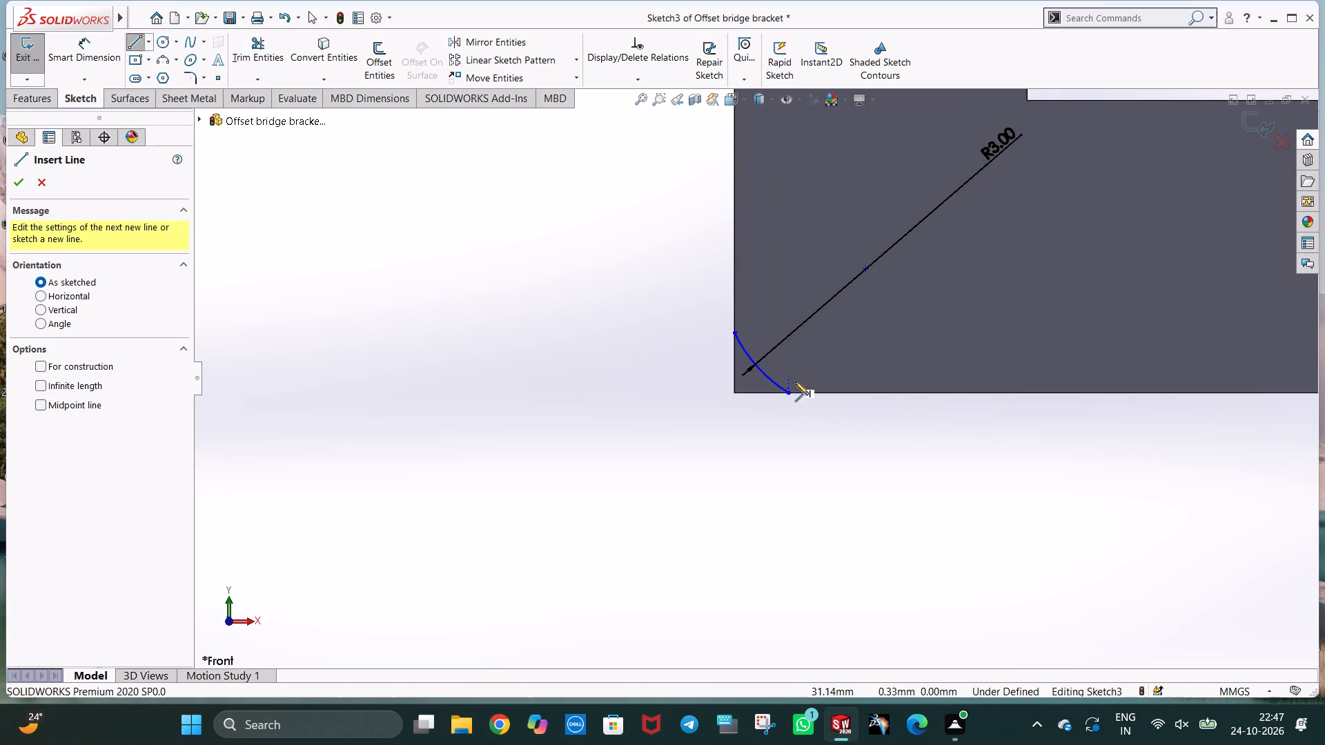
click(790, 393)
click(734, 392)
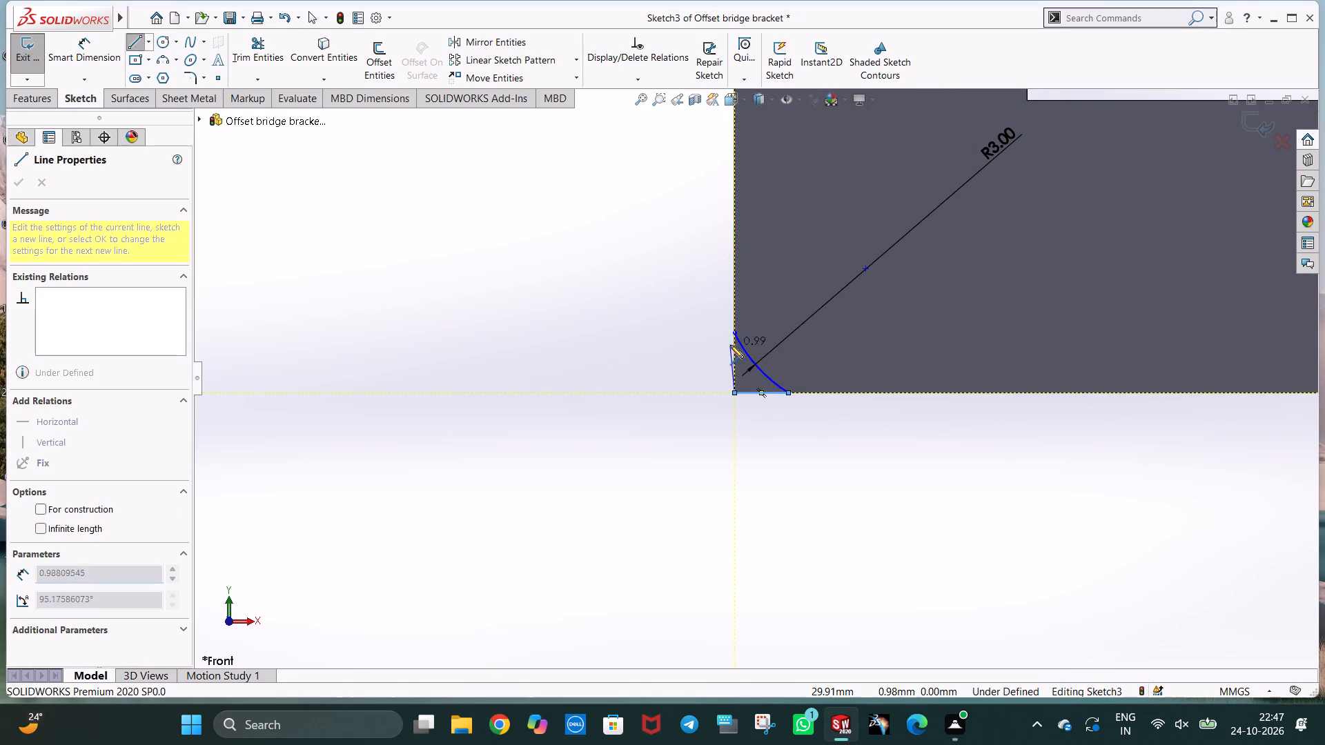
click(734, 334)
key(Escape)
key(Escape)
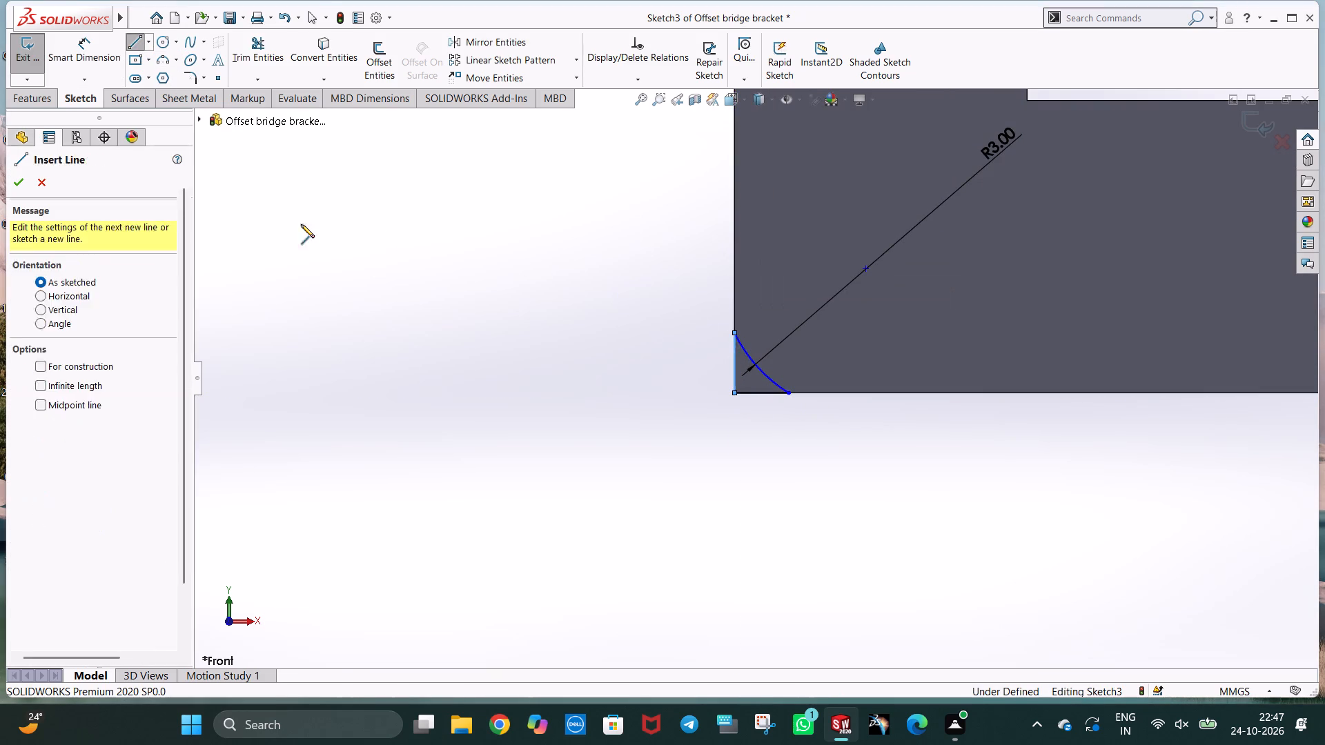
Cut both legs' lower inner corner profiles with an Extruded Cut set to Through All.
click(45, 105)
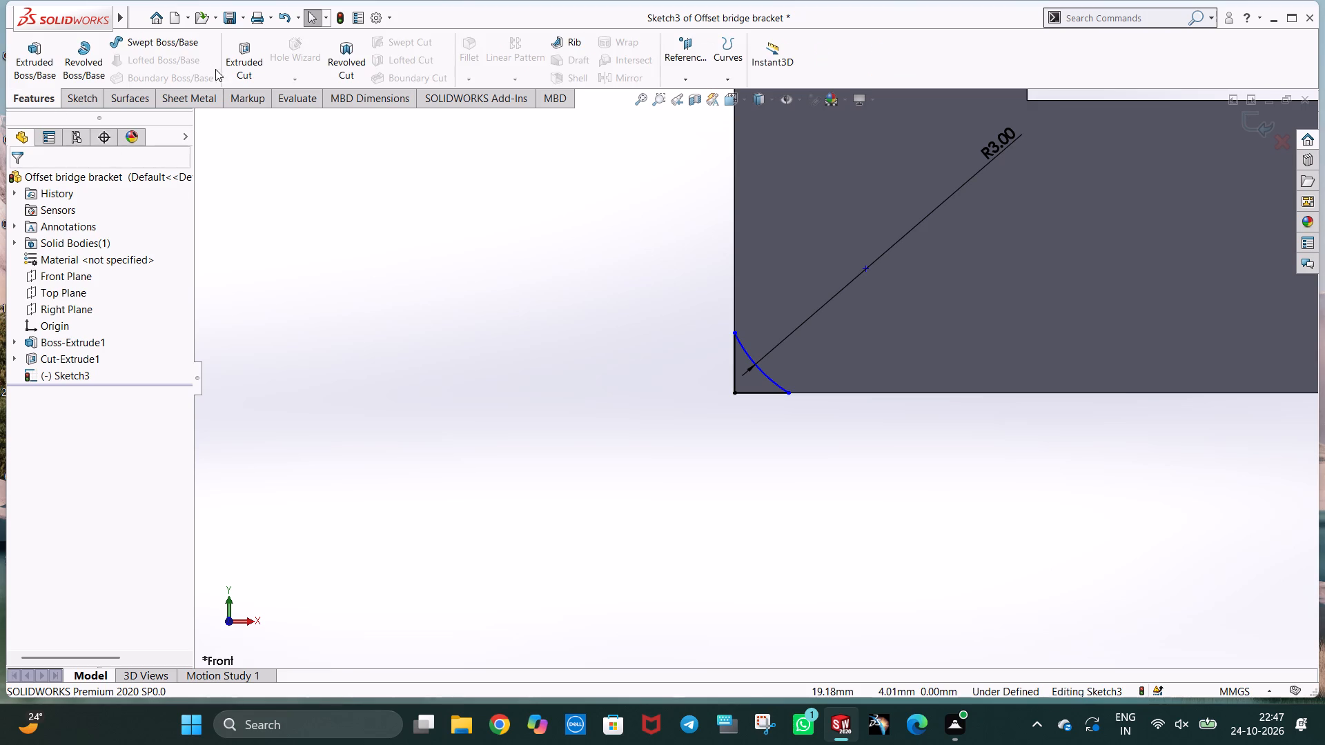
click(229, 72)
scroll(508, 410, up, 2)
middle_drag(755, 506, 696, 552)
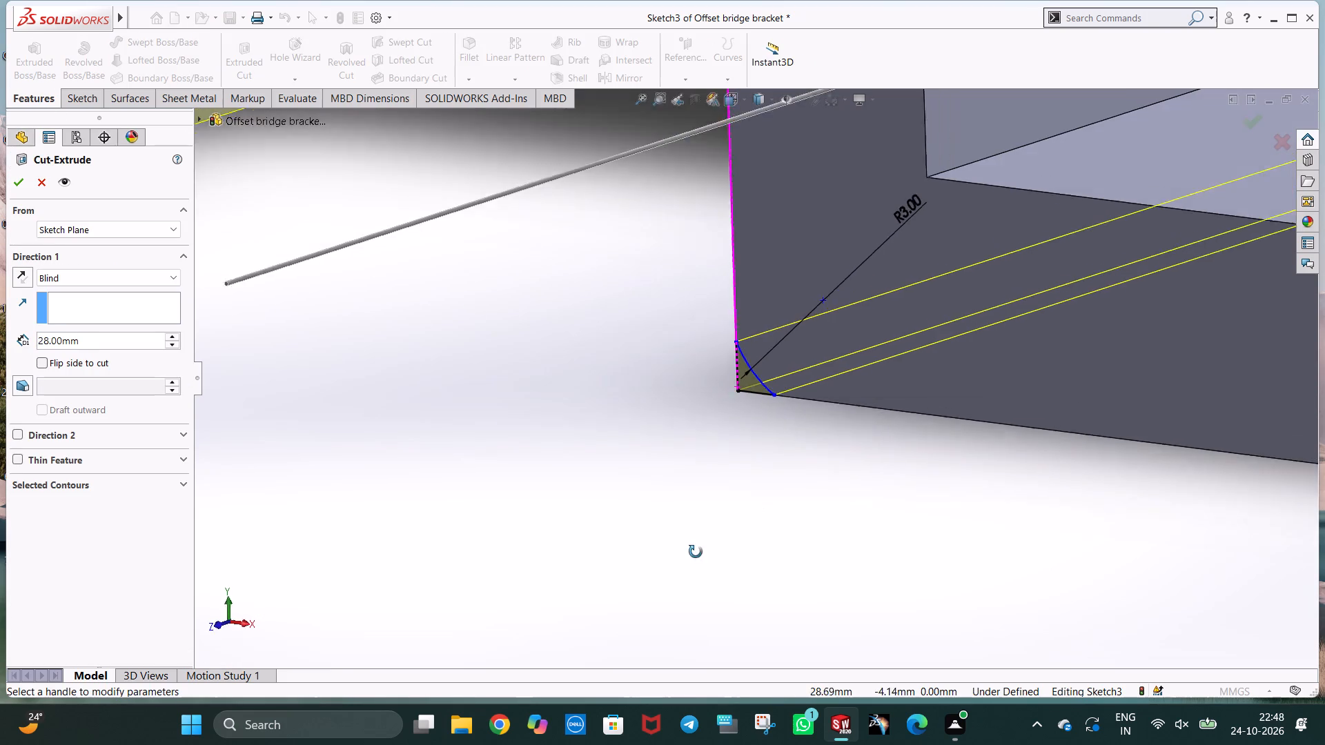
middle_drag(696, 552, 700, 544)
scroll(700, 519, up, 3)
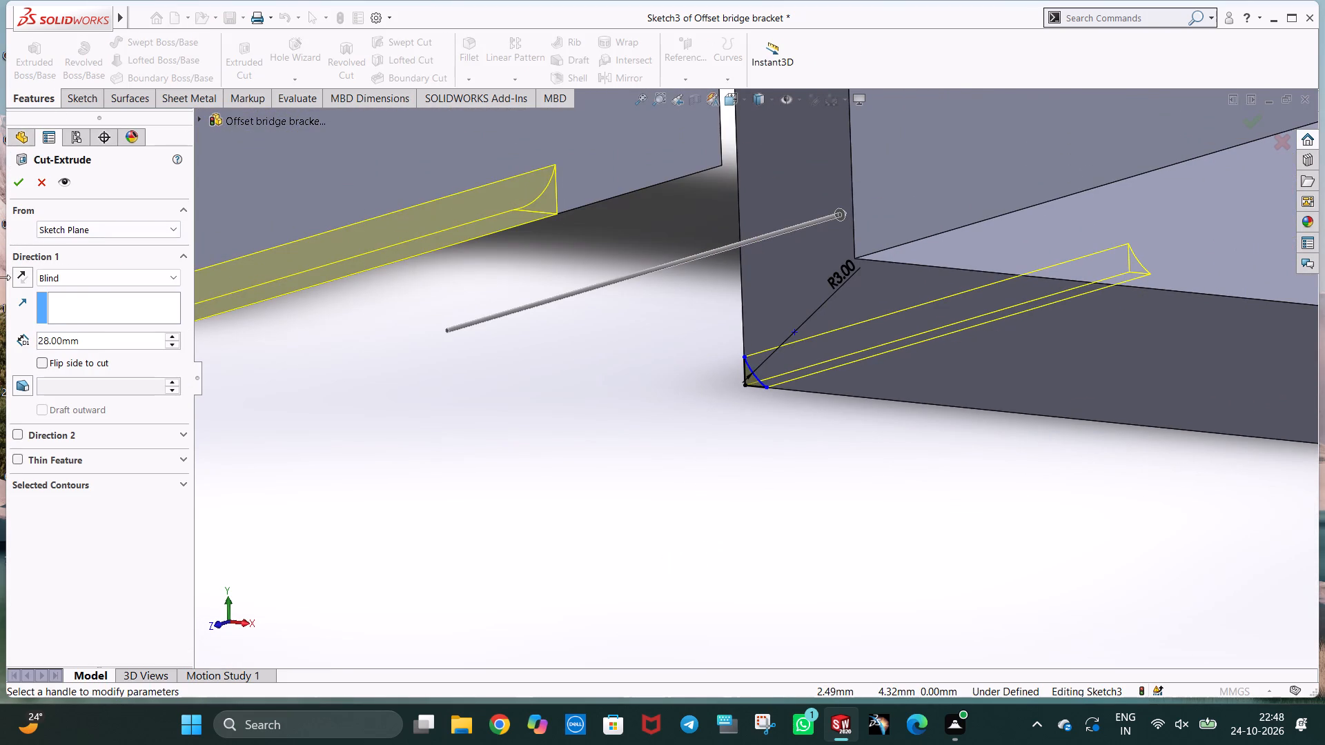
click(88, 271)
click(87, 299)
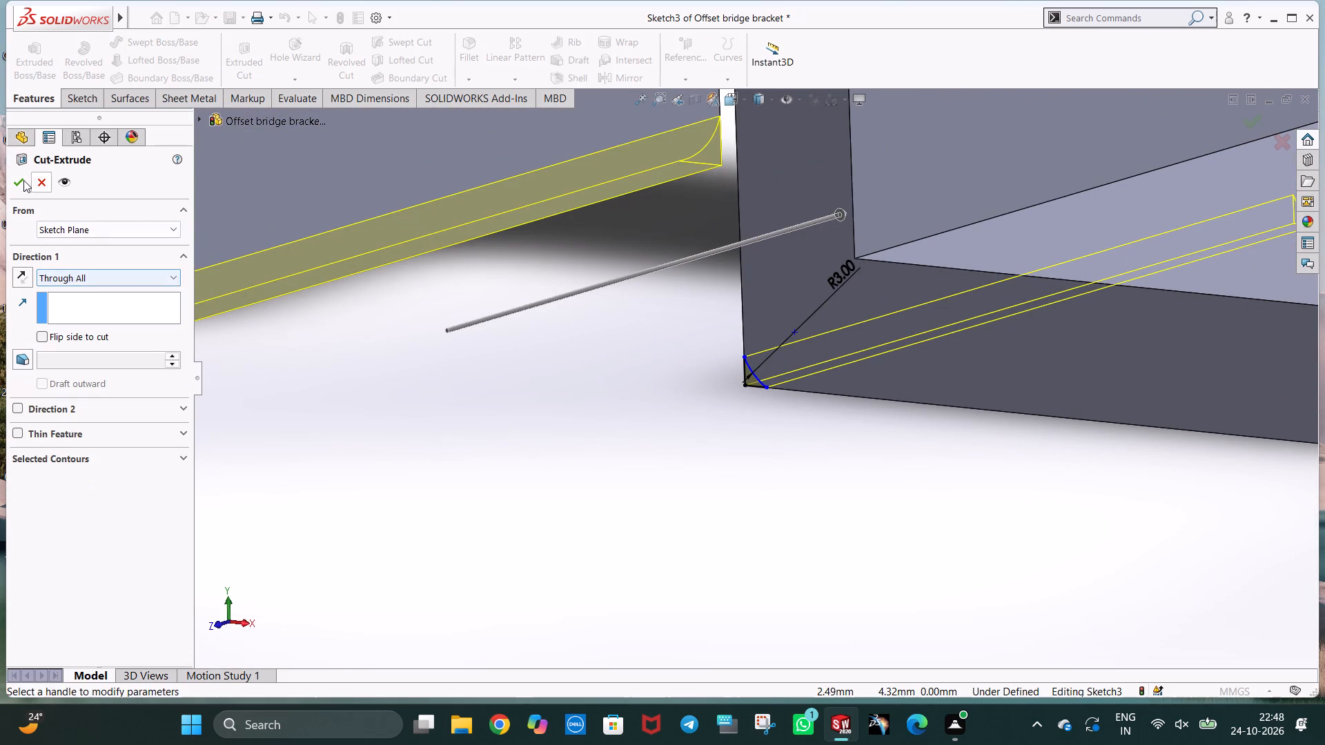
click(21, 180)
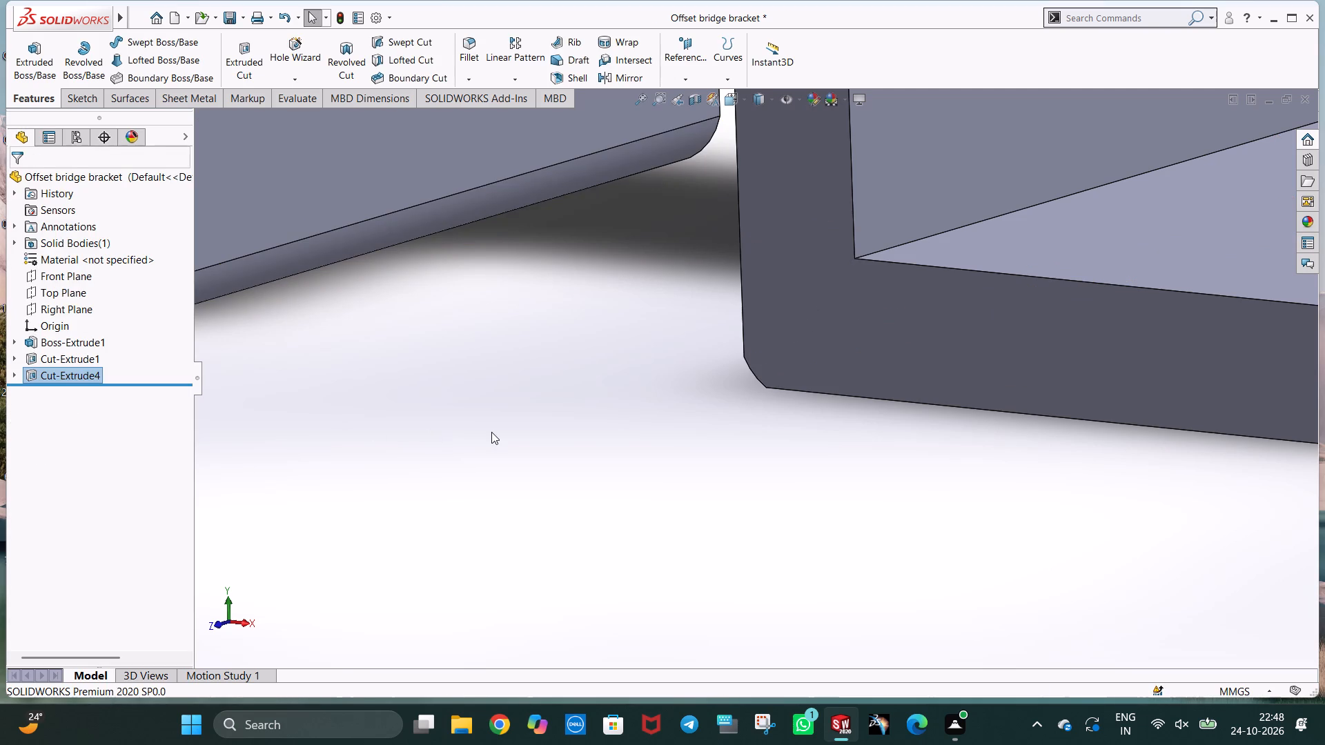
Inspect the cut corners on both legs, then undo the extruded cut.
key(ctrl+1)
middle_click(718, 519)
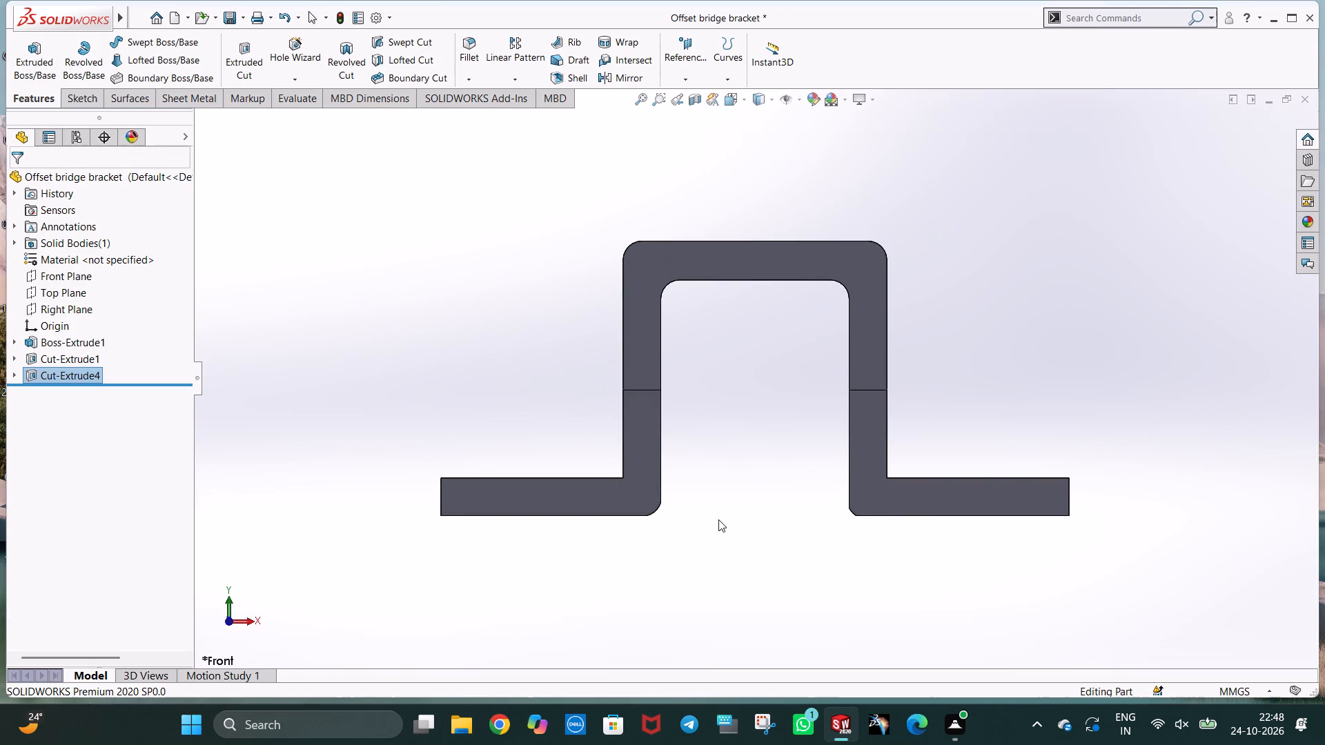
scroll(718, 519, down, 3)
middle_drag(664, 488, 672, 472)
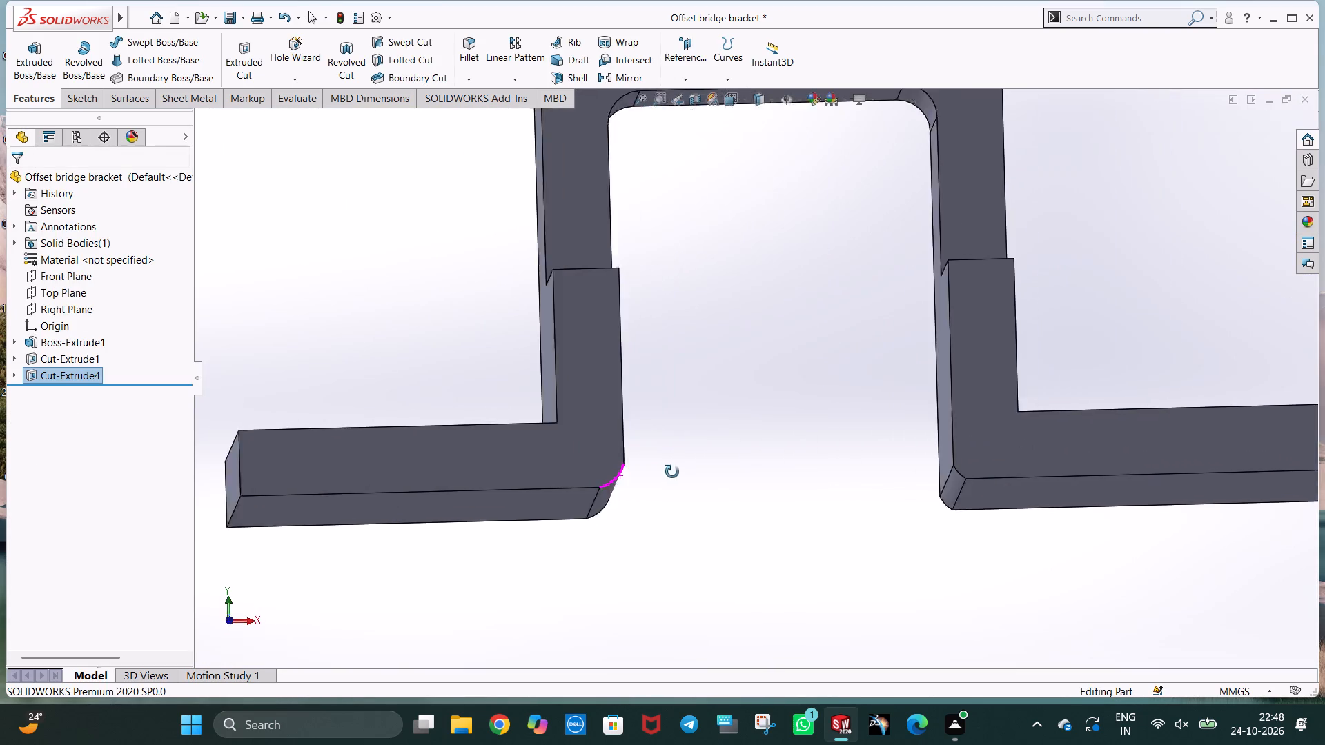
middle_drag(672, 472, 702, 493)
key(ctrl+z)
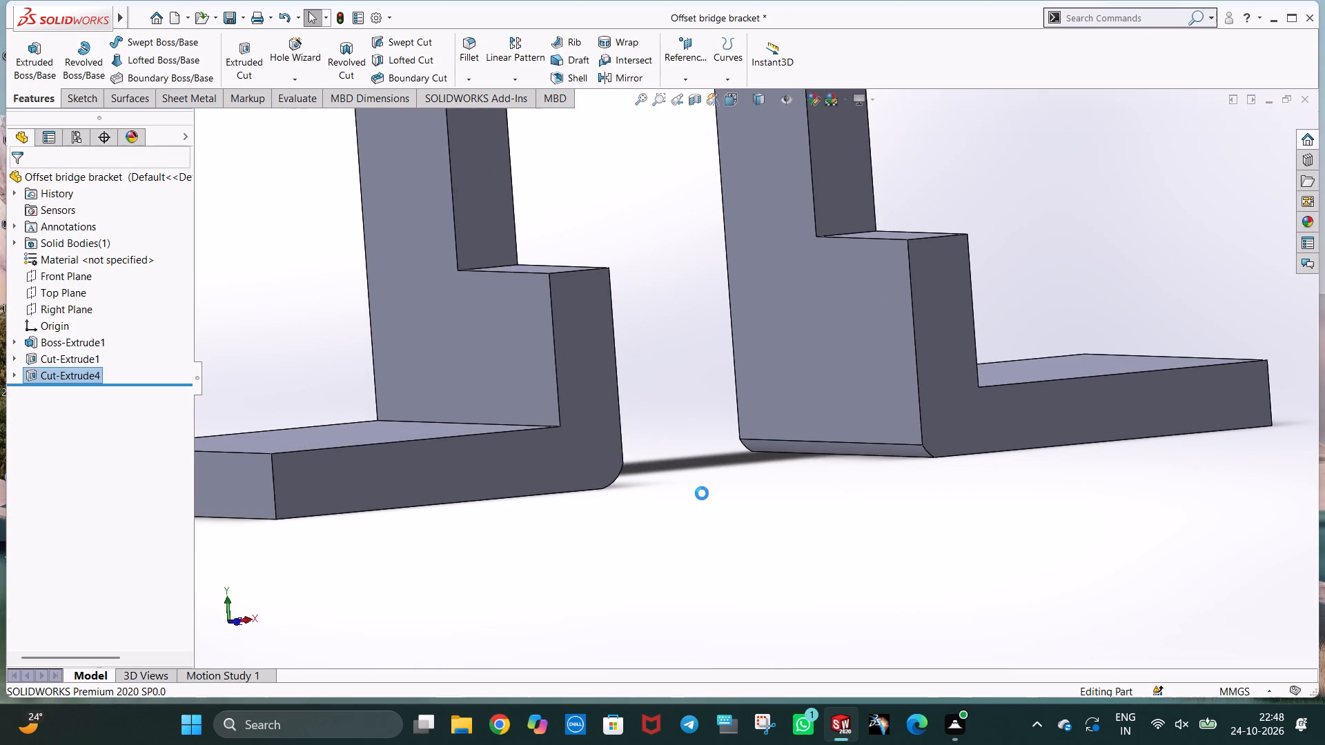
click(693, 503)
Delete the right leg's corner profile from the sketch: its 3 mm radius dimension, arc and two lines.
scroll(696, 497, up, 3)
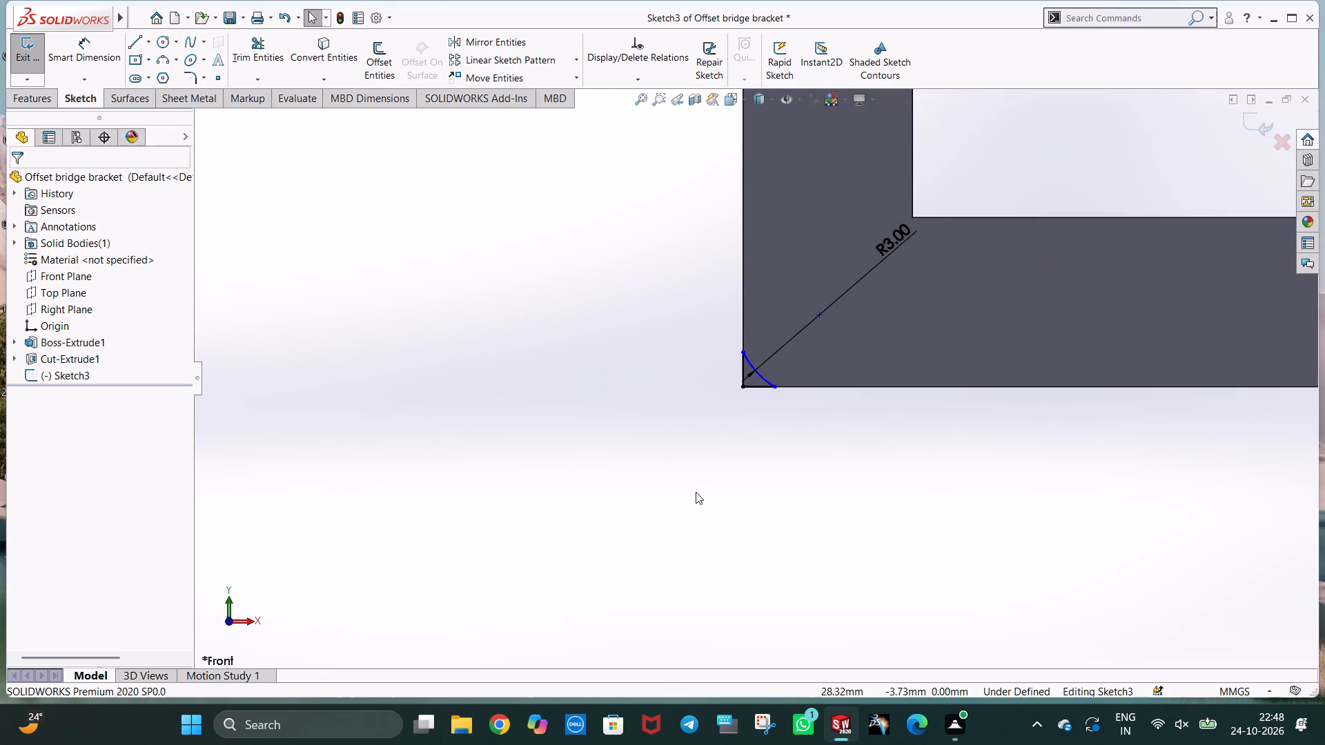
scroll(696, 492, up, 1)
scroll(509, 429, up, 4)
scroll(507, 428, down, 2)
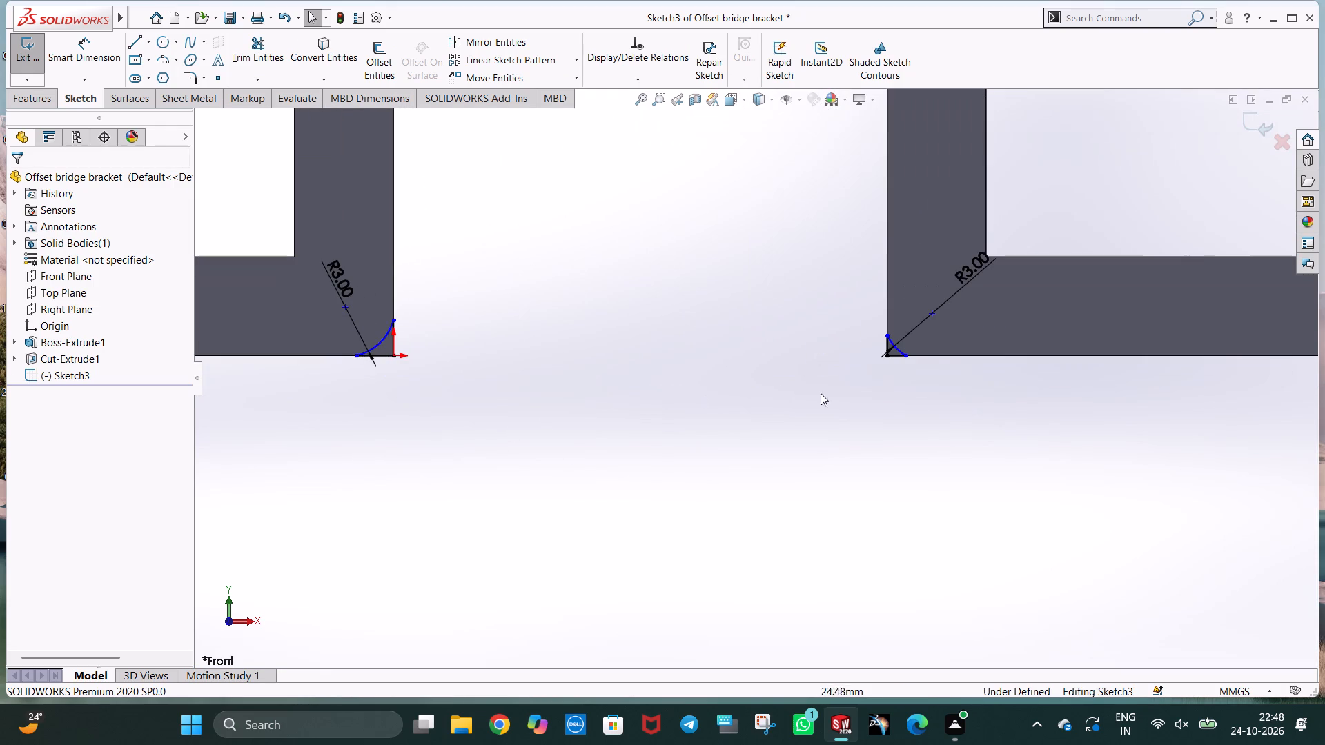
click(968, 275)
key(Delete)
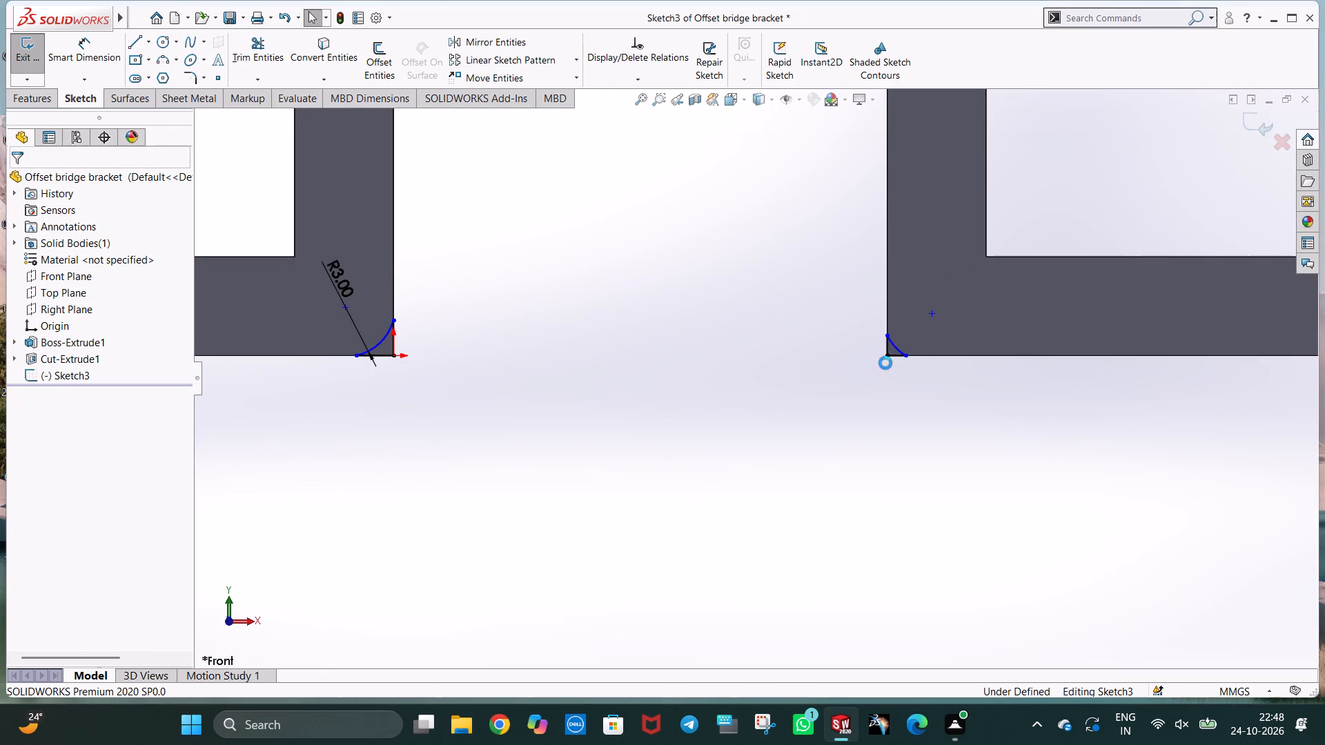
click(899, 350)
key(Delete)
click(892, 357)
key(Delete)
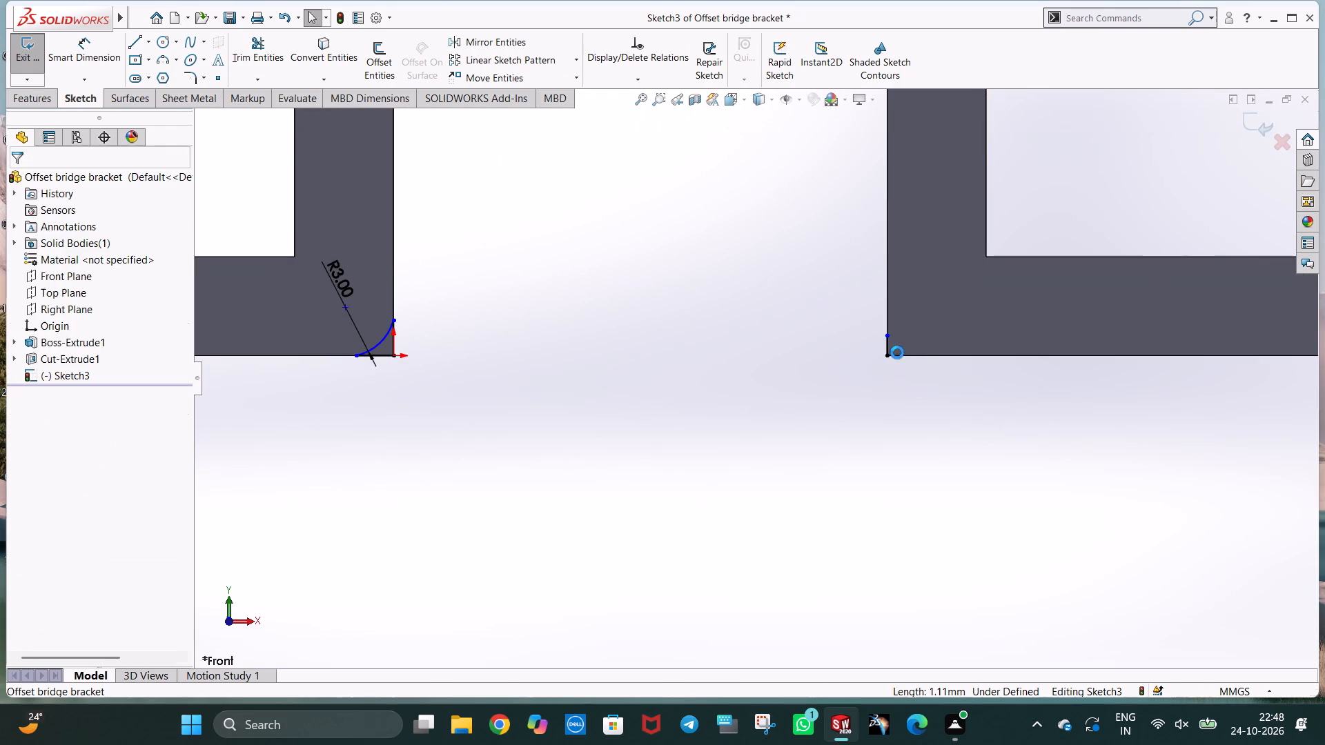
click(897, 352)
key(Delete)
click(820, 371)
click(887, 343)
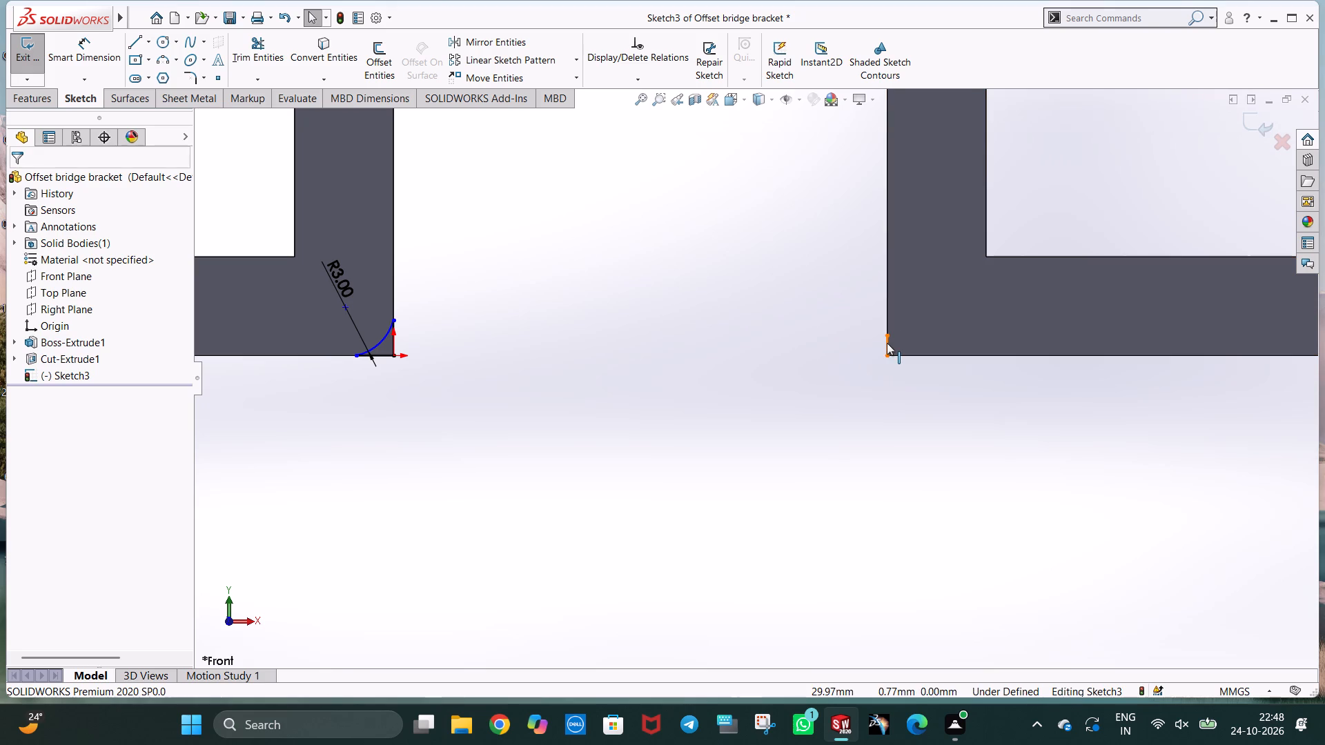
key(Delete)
Cut the left leg's lower inner corner profile with an Extruded Cut set to Through All.
click(17, 98)
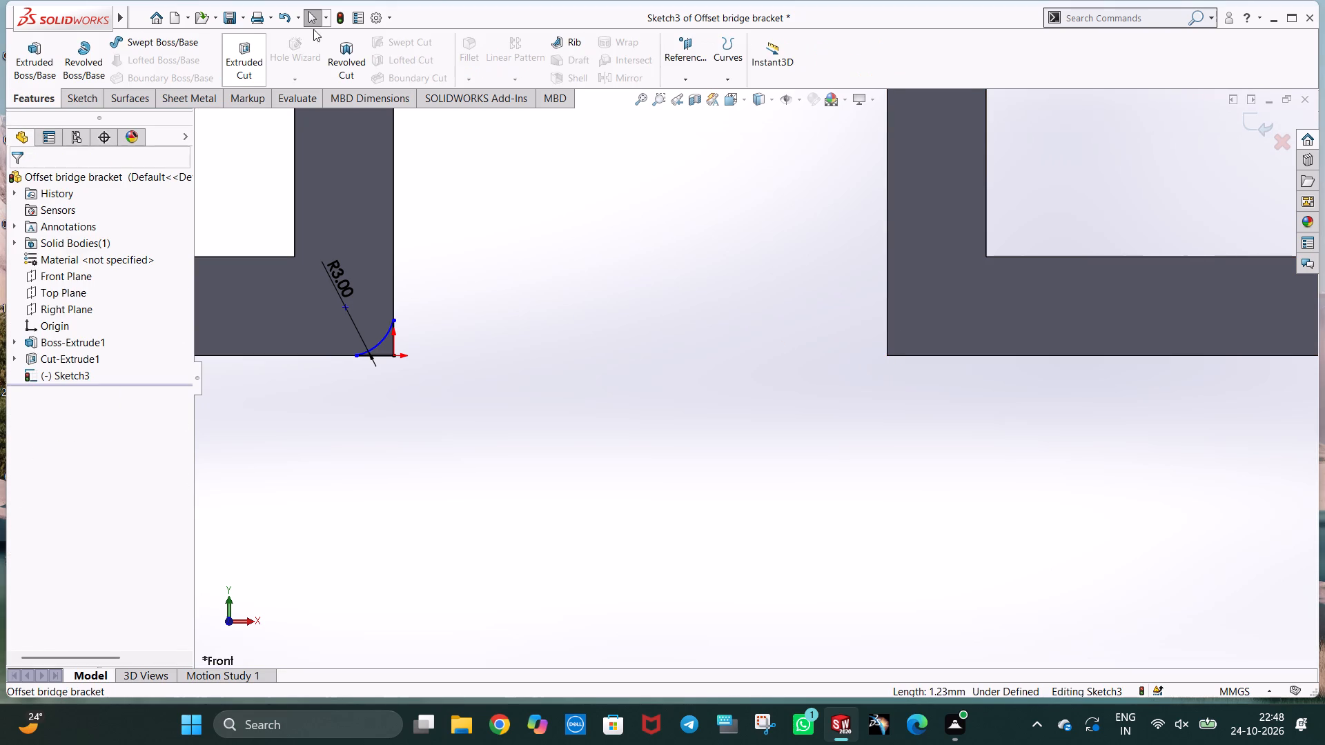
click(244, 63)
middle_drag(460, 376, 458, 379)
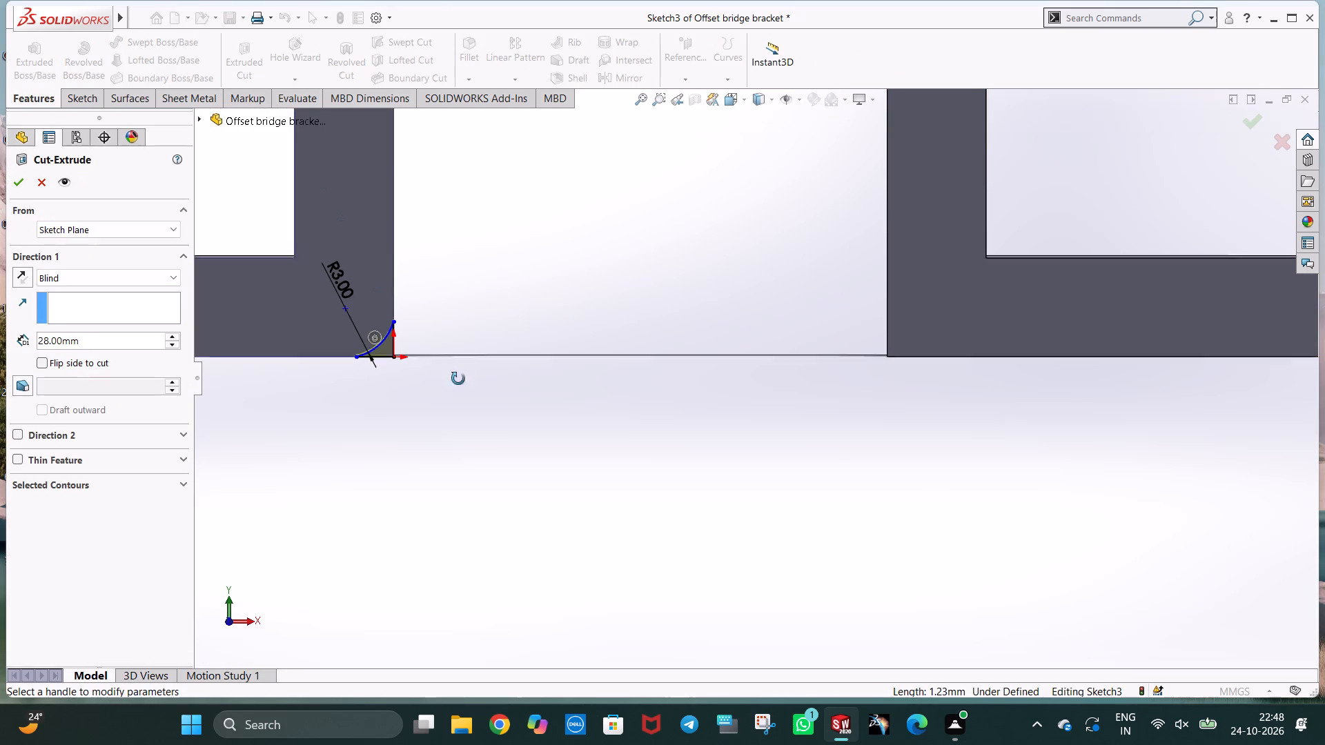
middle_drag(458, 379, 410, 404)
click(78, 278)
click(78, 301)
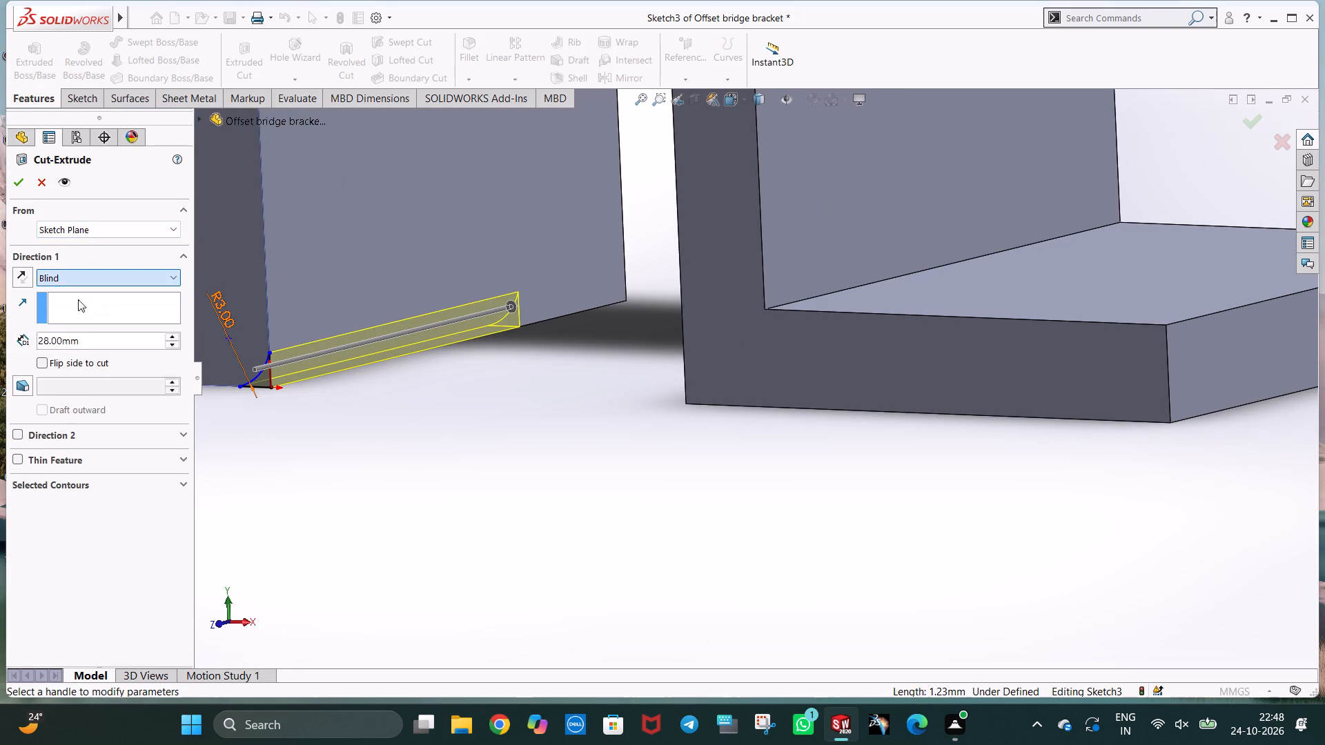
click(17, 179)
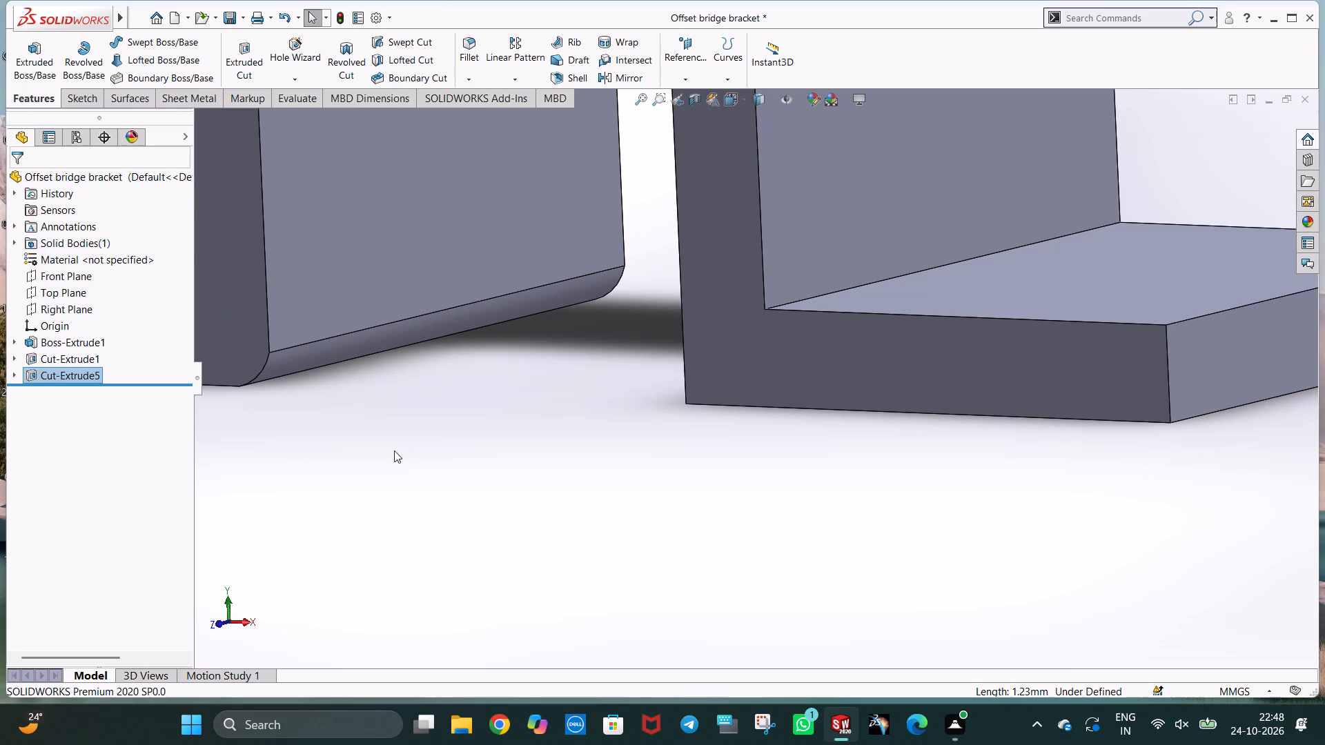
key(ctrl+1)
scroll(729, 528, down, 4)
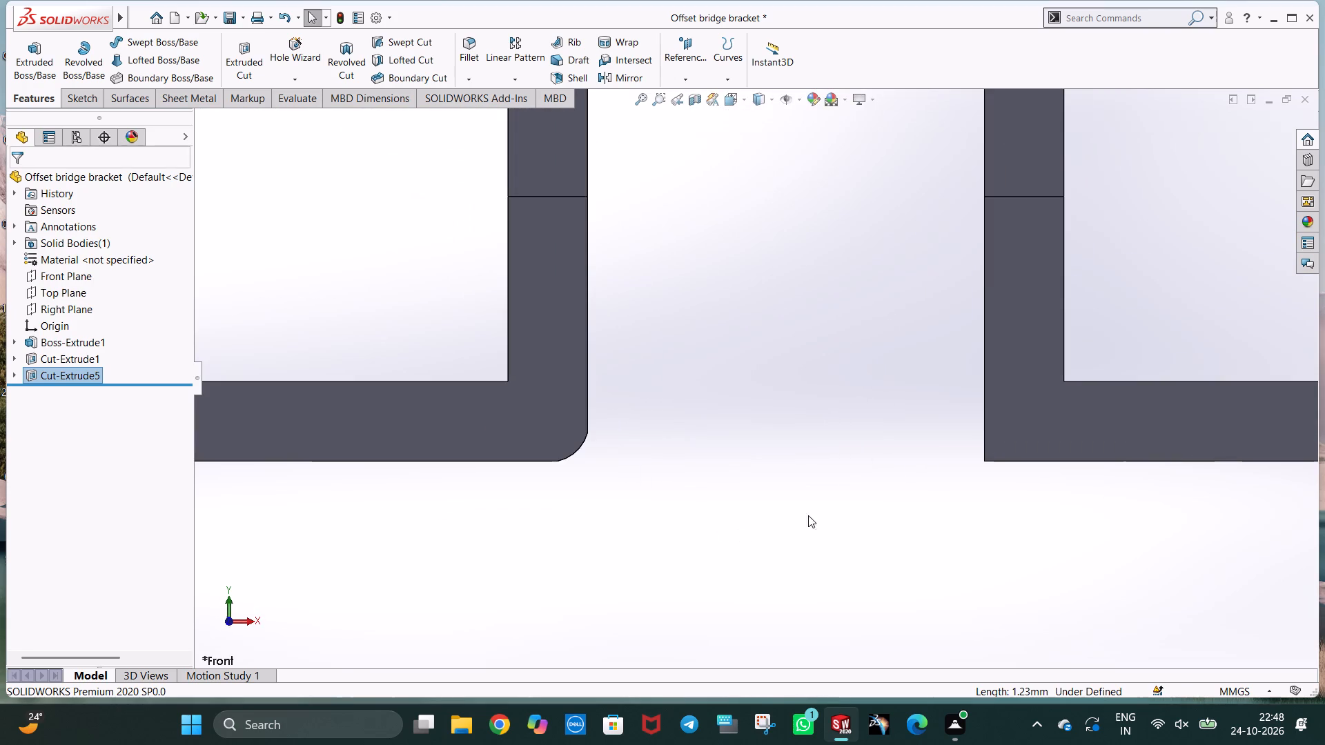
Start a sketch on the Front Plane and draw a 3 mm vertical line up from the right leg's lower inner corner.
scroll(950, 462, down, 1)
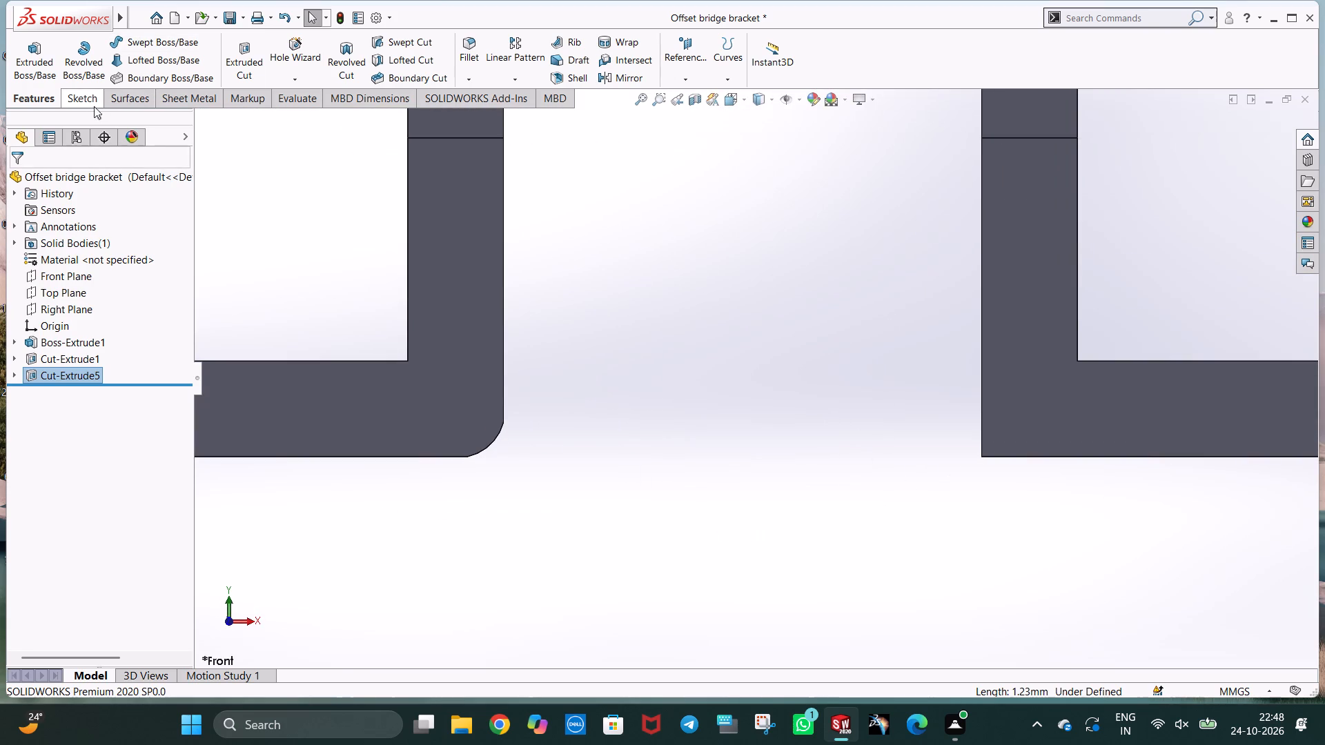
click(89, 100)
click(64, 281)
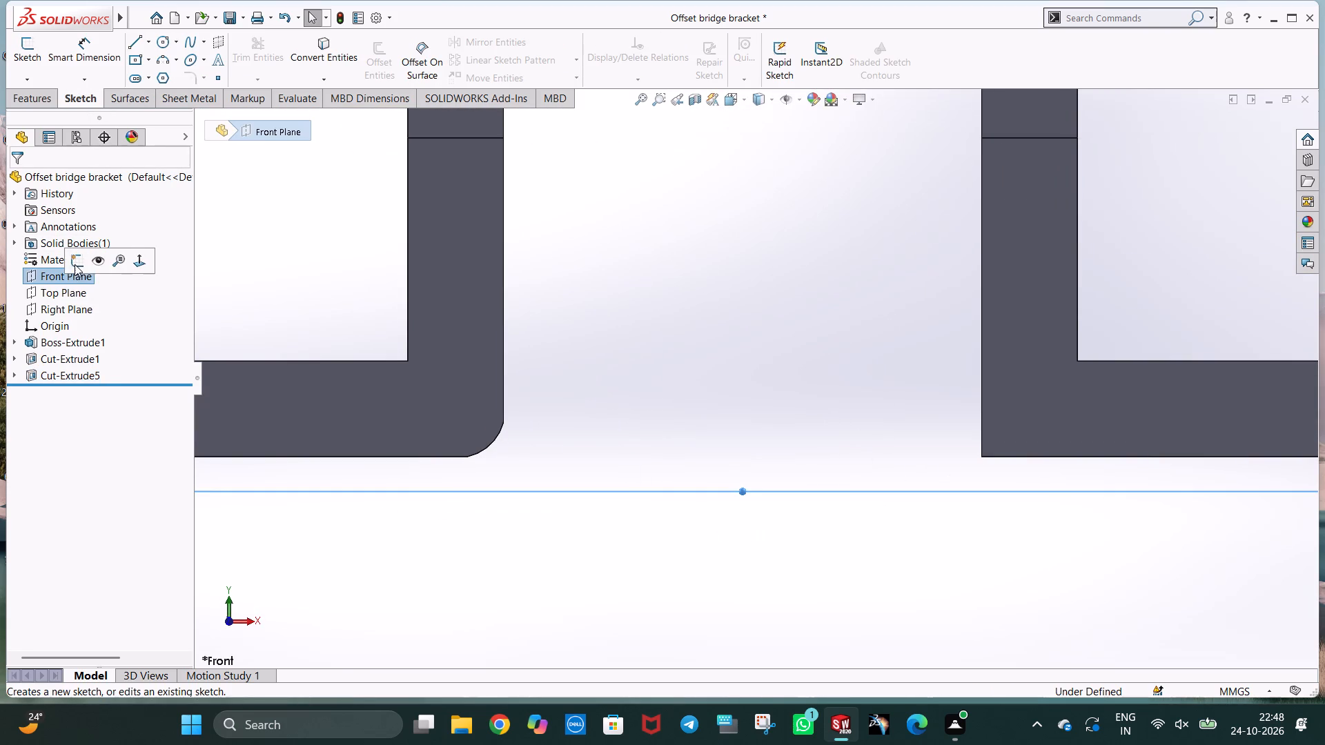
click(75, 264)
click(137, 39)
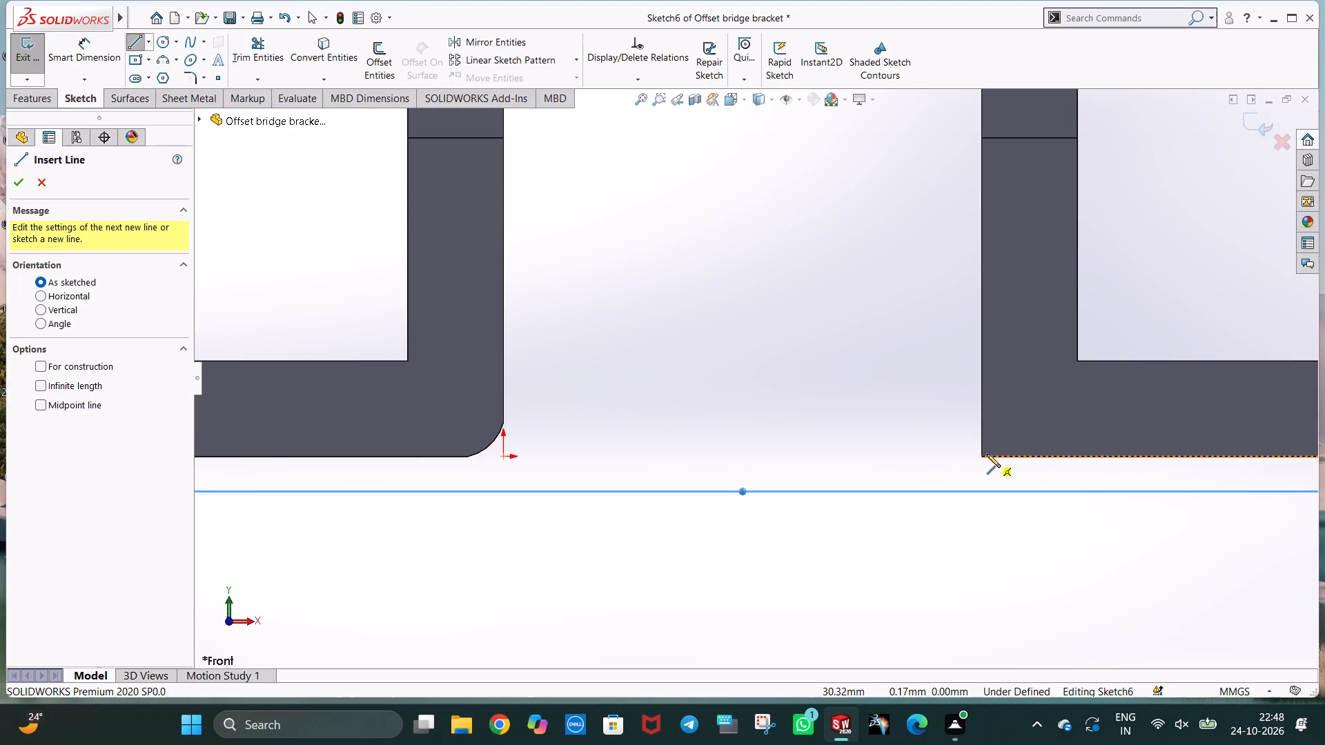
click(983, 457)
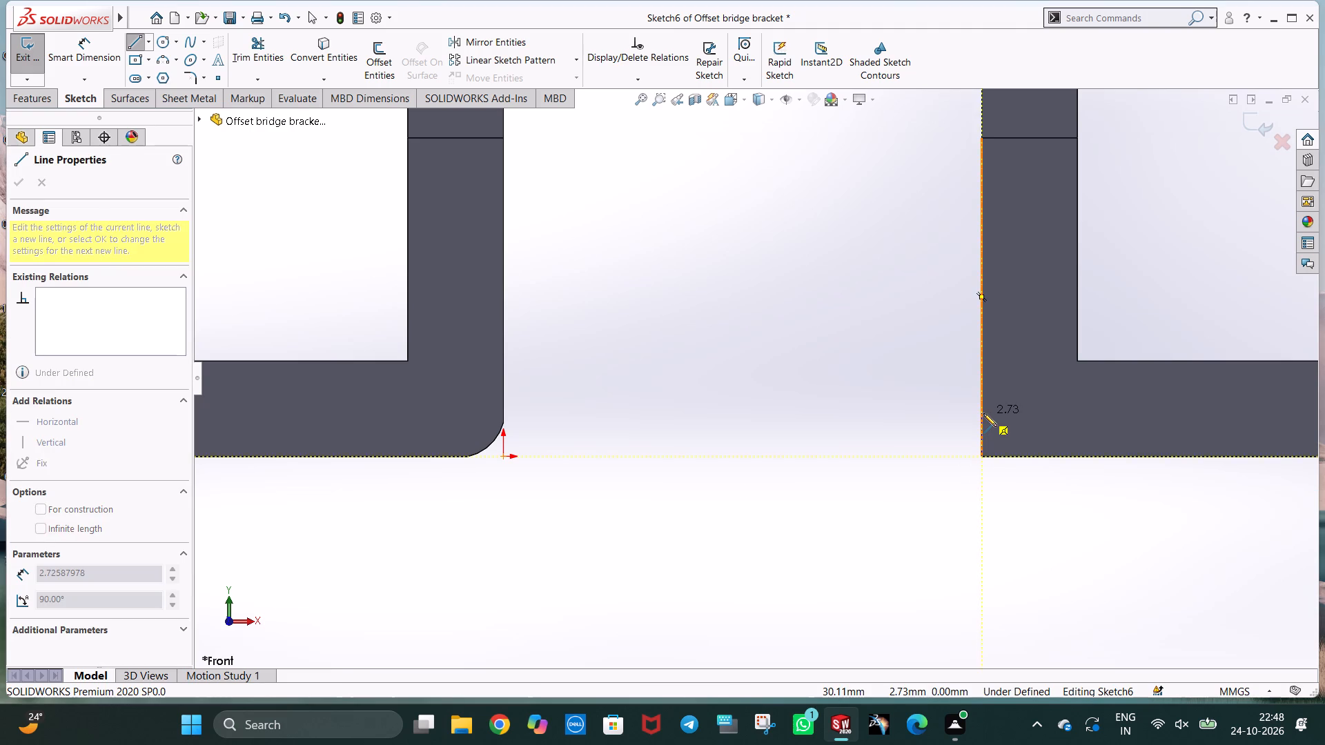
click(983, 413)
key(3)
key(Return)
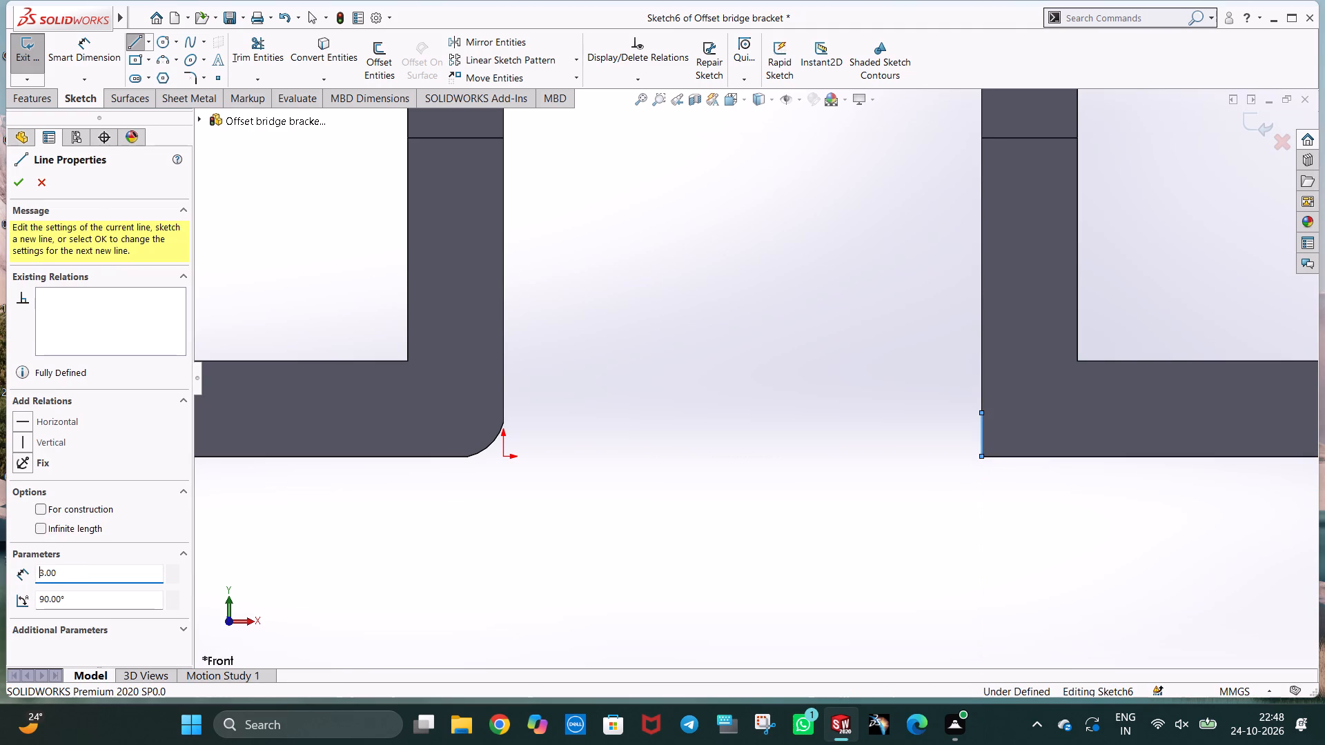
key(Escape)
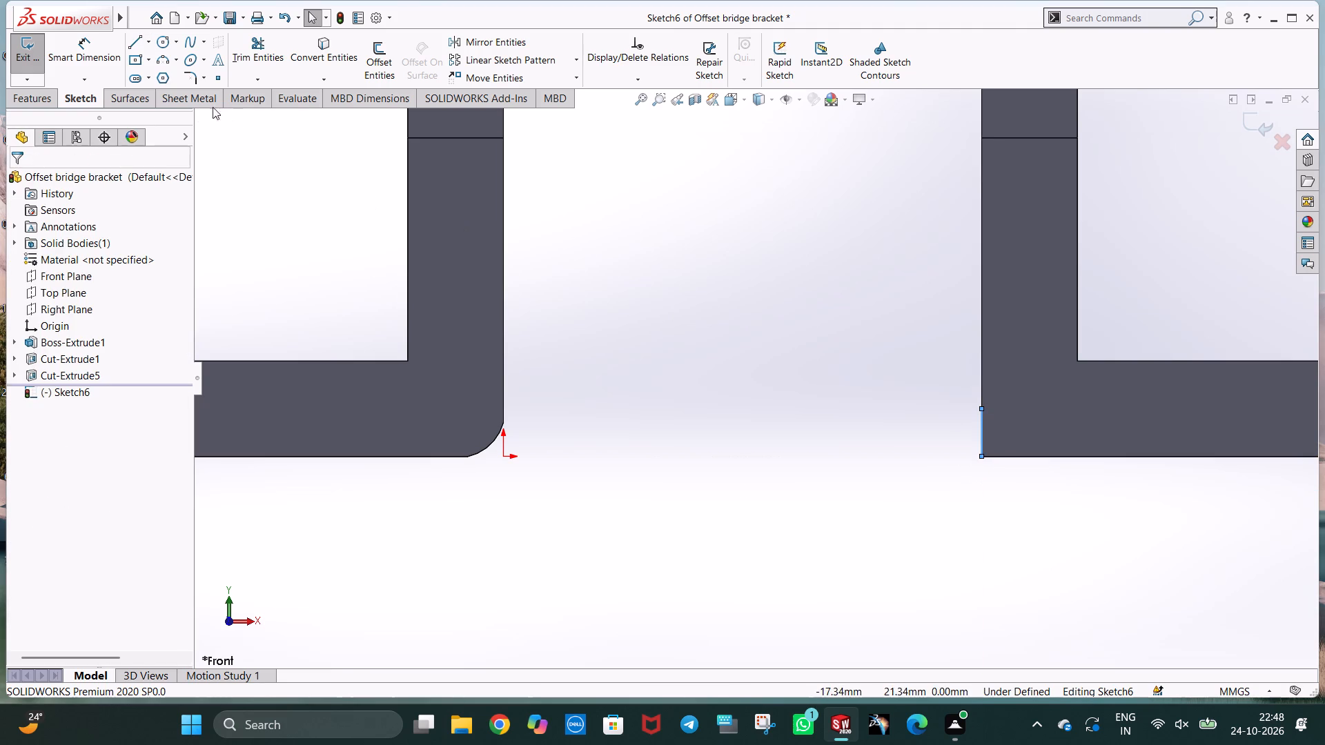
Draw a 3 mm horizontal line along the bottom edge from the right leg's lower inner corner.
click(135, 44)
click(981, 457)
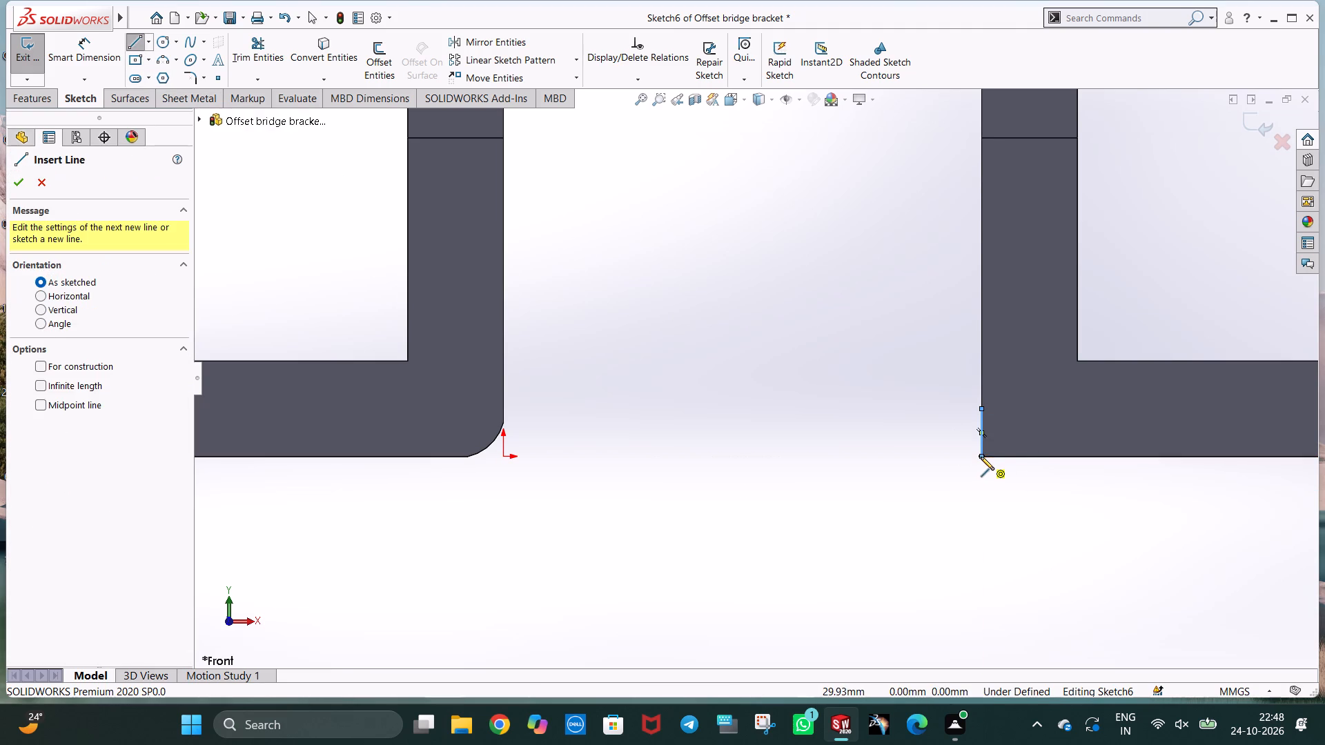
click(1023, 456)
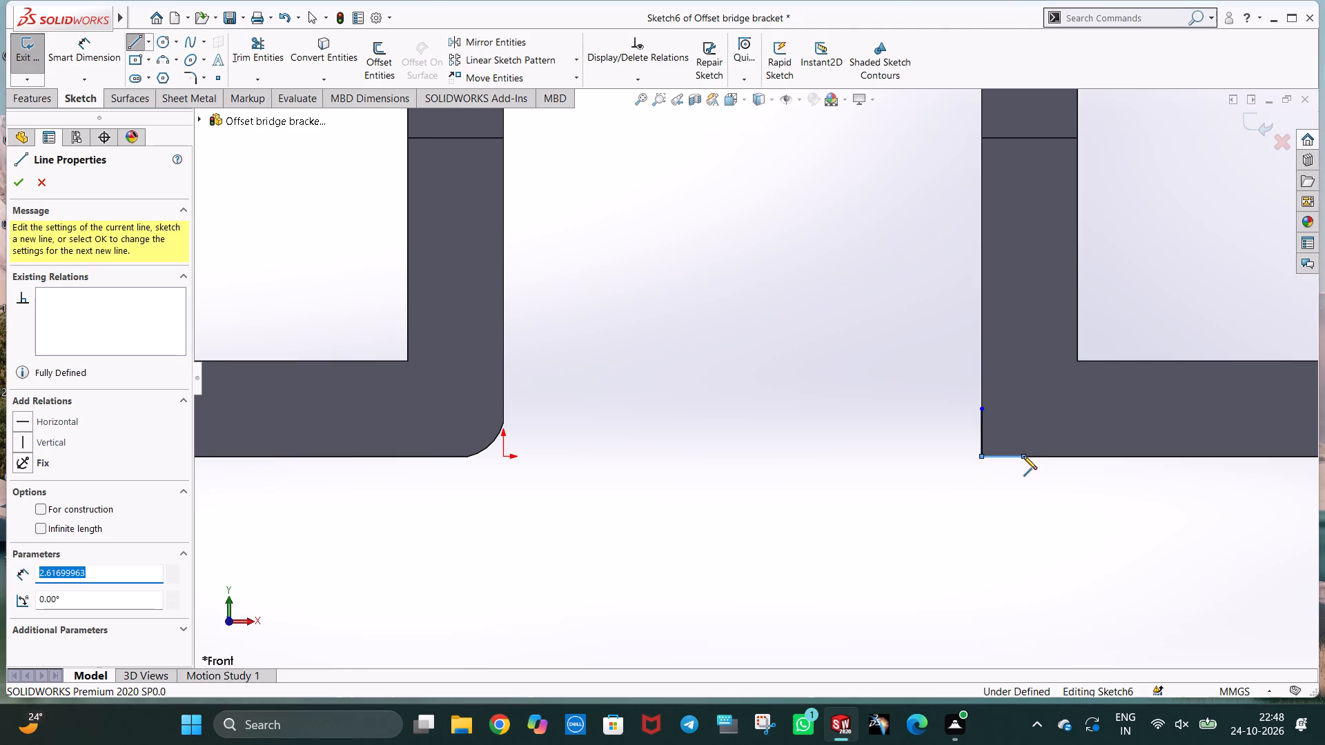
key(3)
key(Return)
key(Escape)
key(Escape)
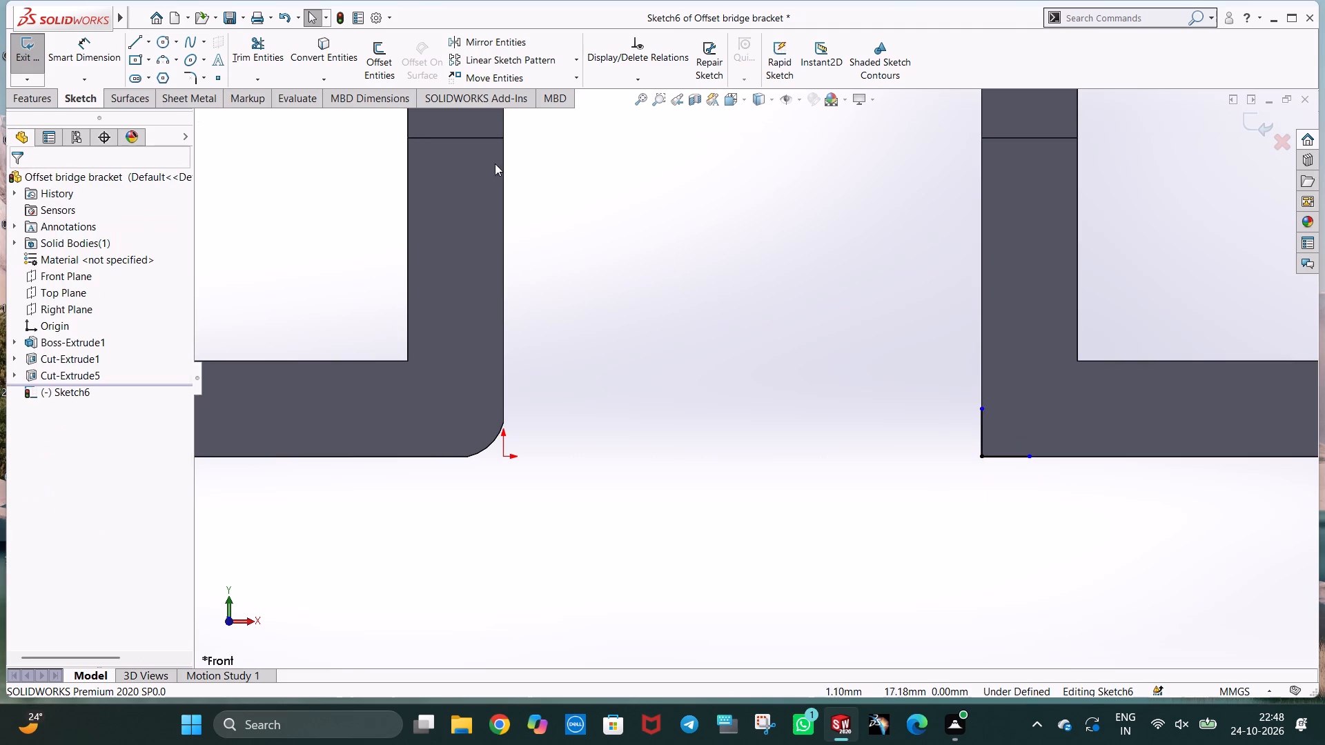
Close the right leg's corner profile with a 90° three-point arc of 3 mm radius joining the free ends of both lines.
click(157, 59)
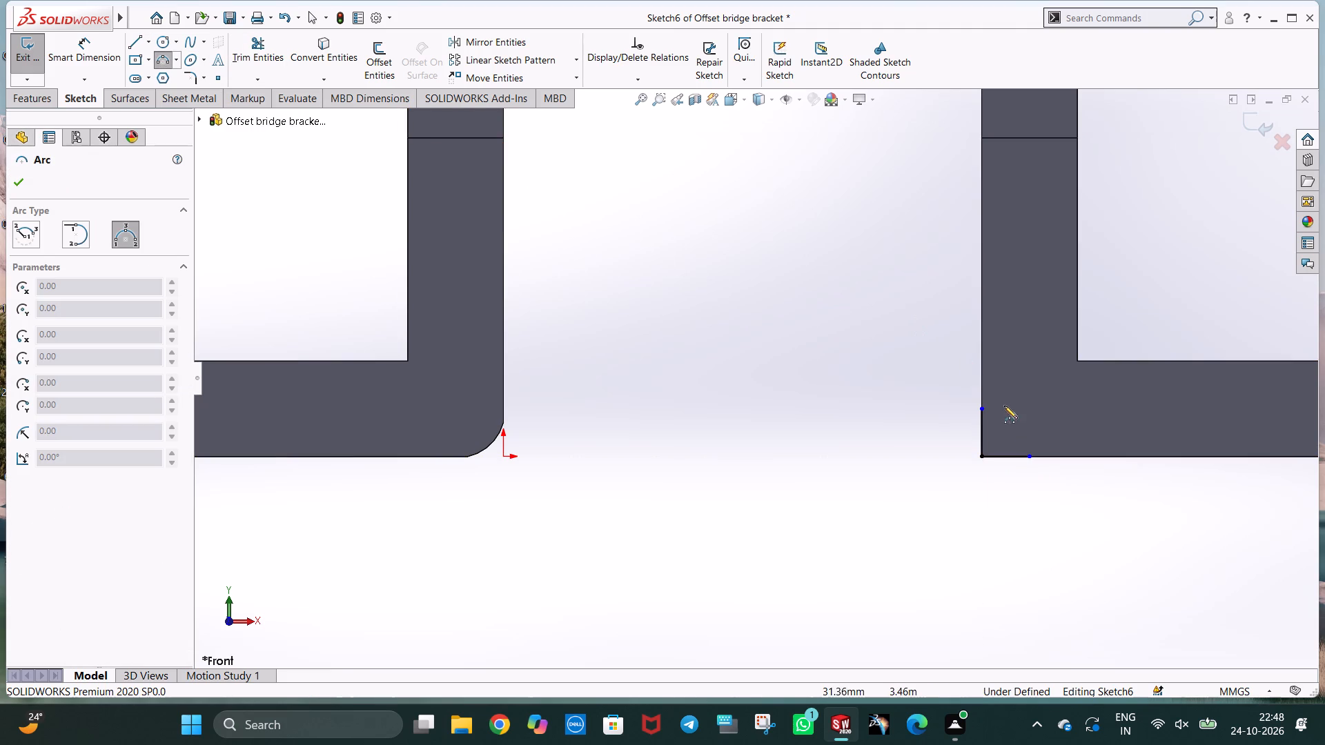
click(982, 408)
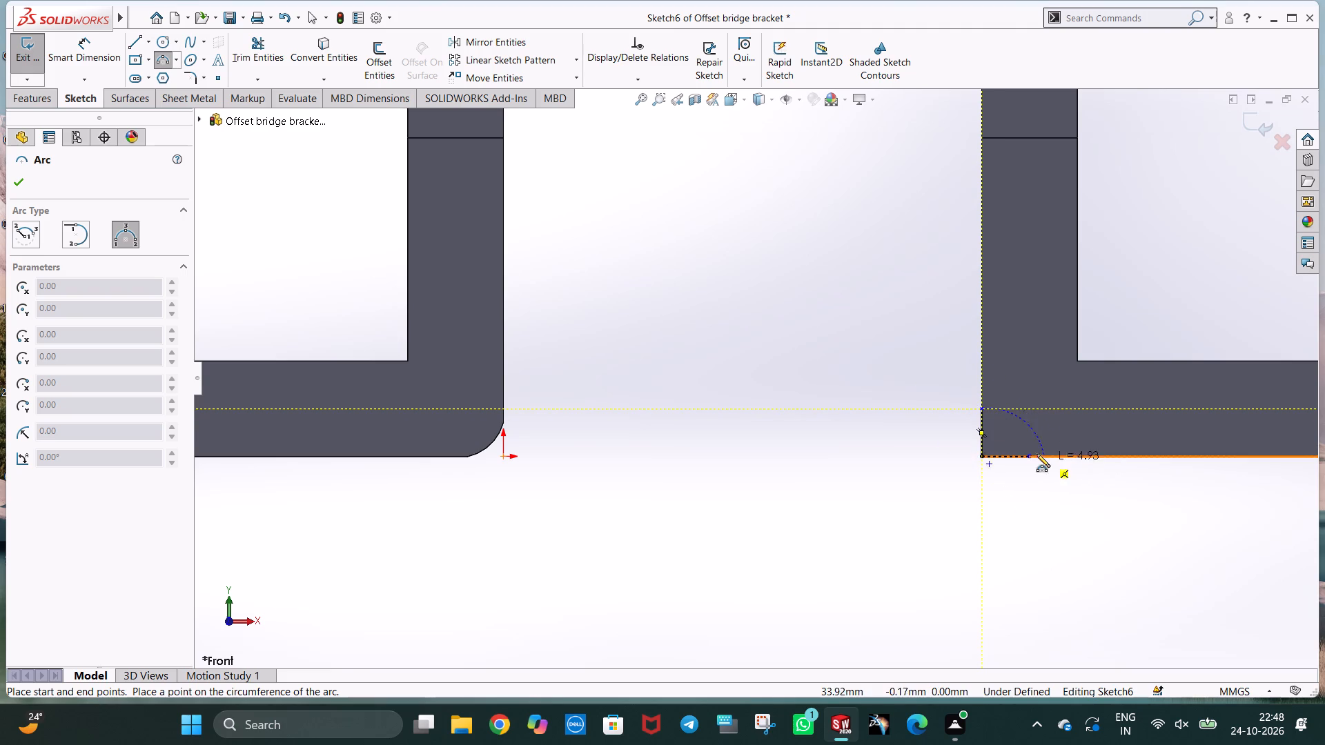
click(1029, 457)
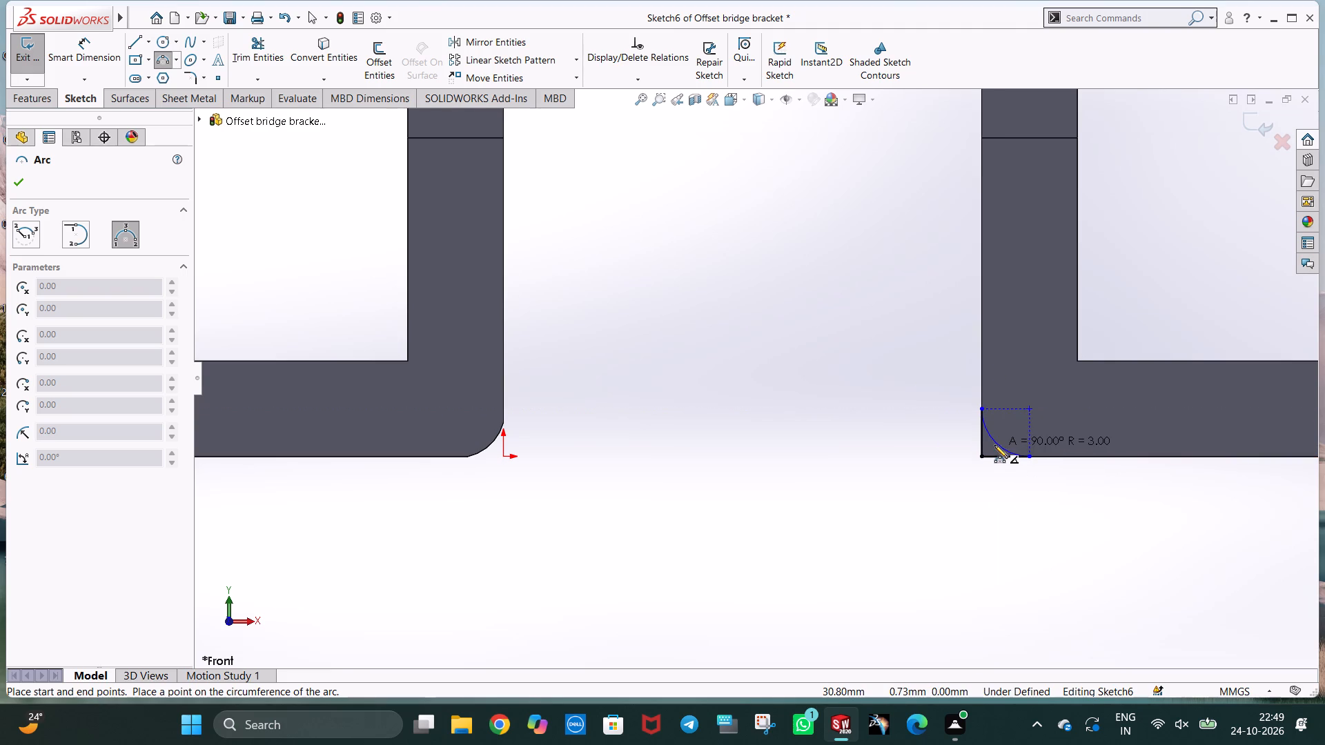
click(995, 444)
key(Escape)
key(Escape)
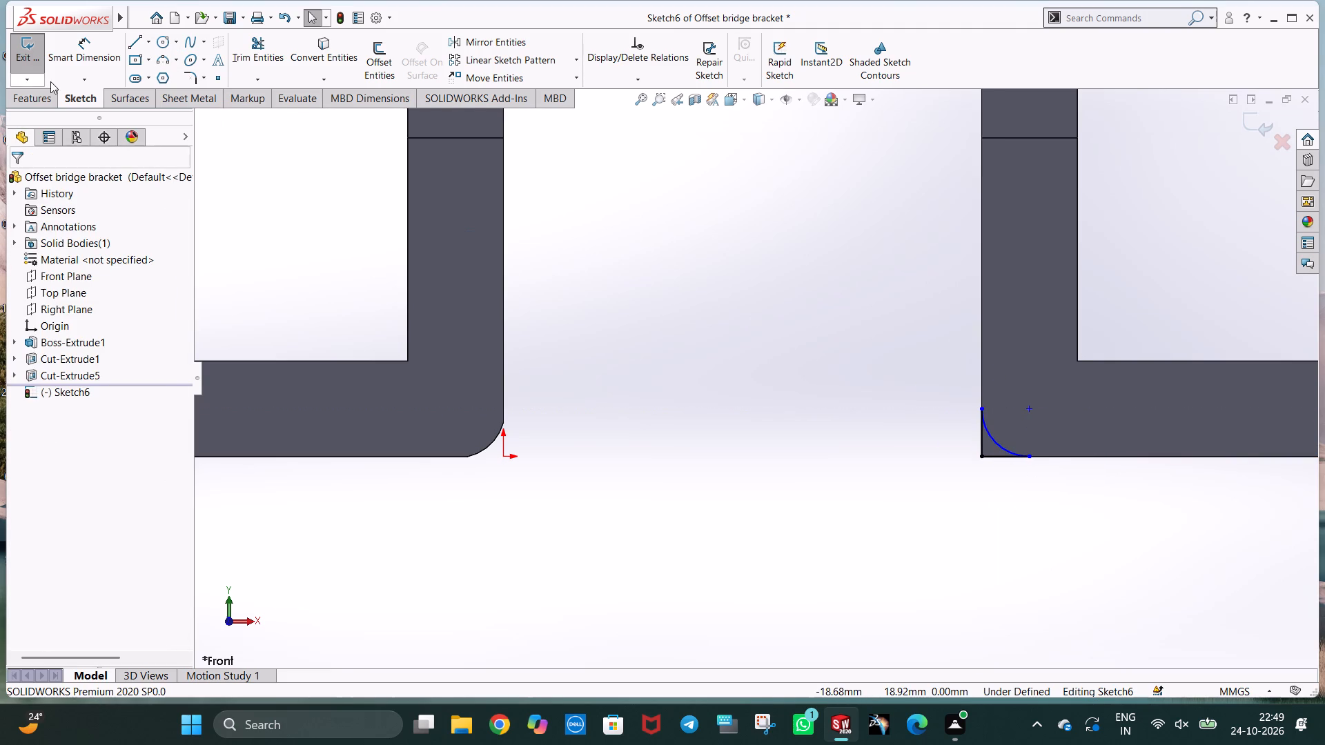
Dimension the corner arc's radius as 3 mm.
click(72, 61)
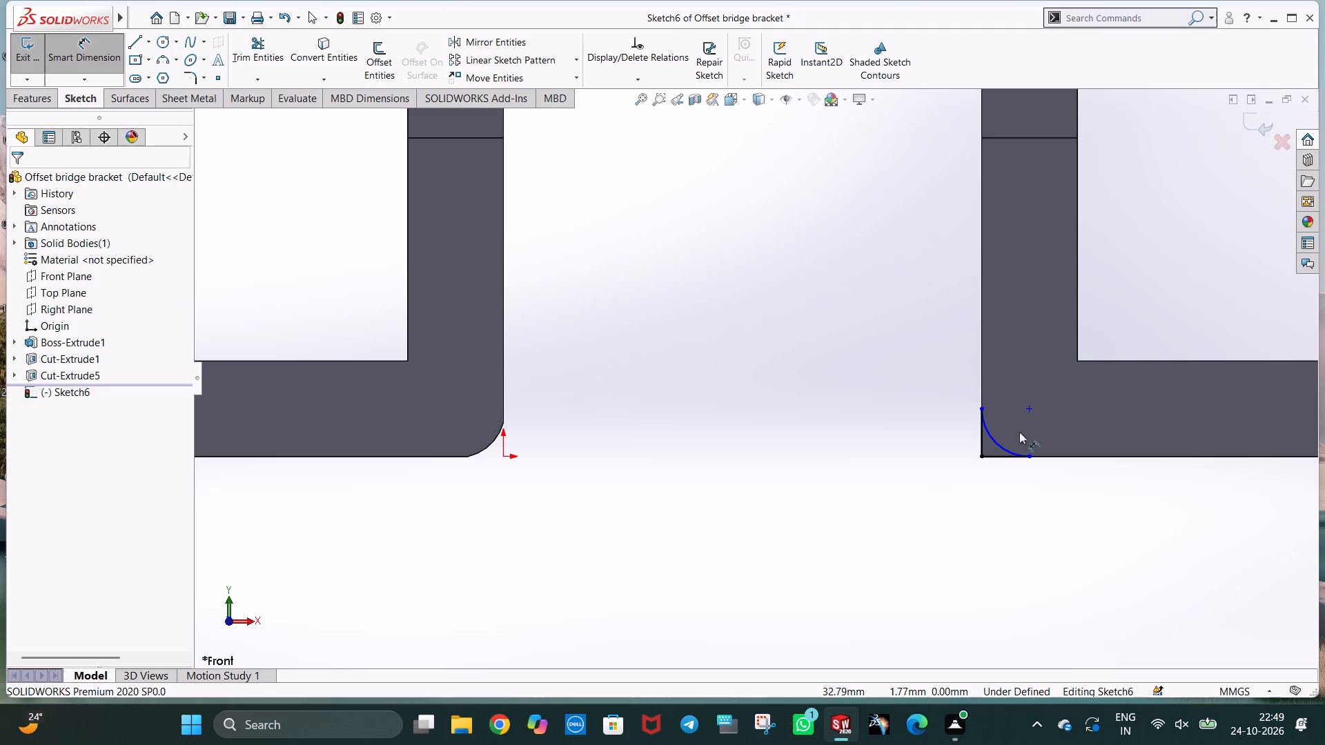
click(1002, 446)
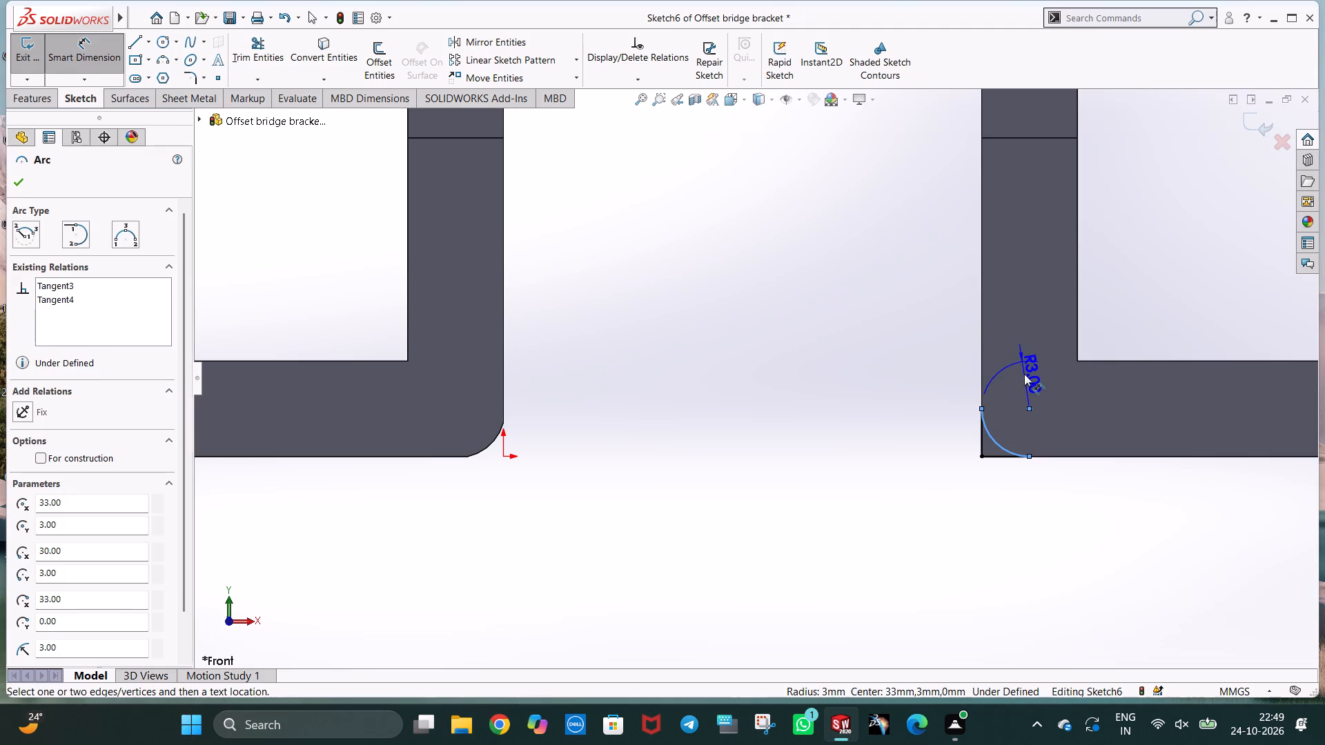
click(1024, 374)
click(963, 350)
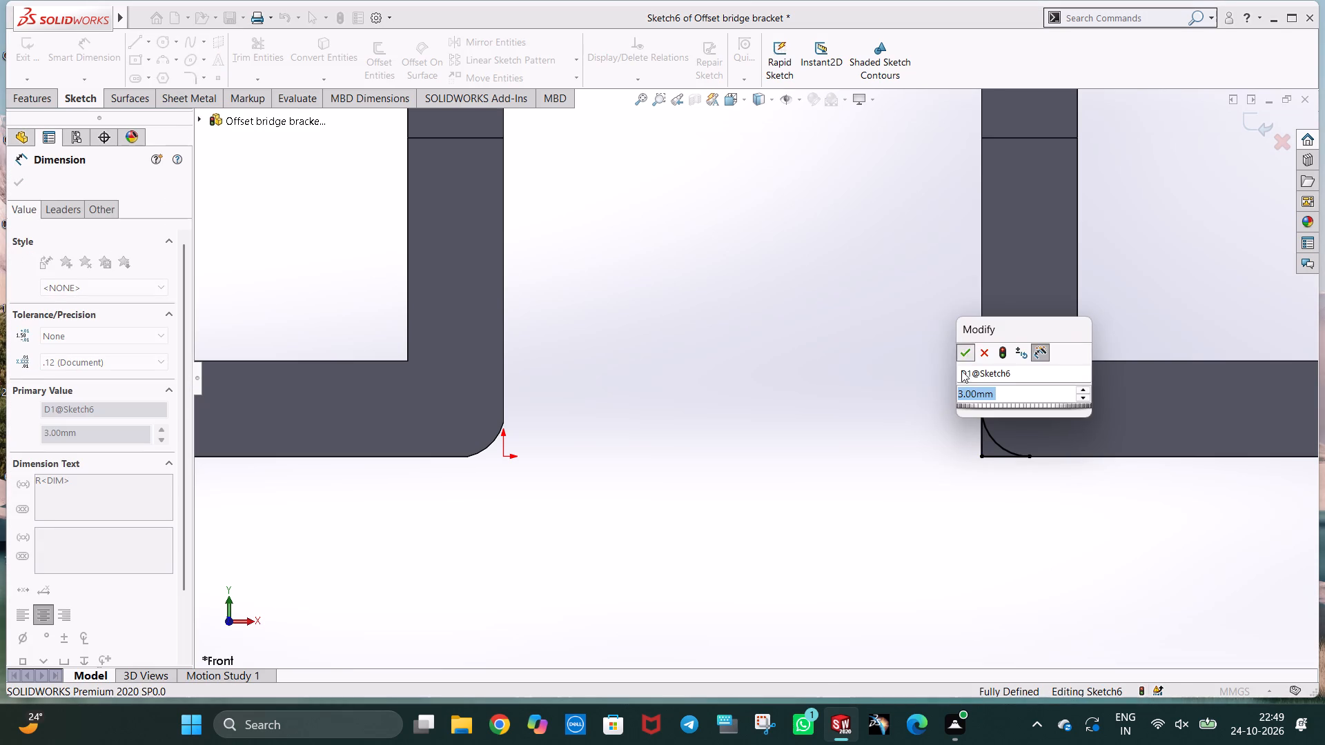
click(915, 494)
Cut the right leg's lower inner corner profile with an Extruded Cut set to Through All - Both.
click(37, 91)
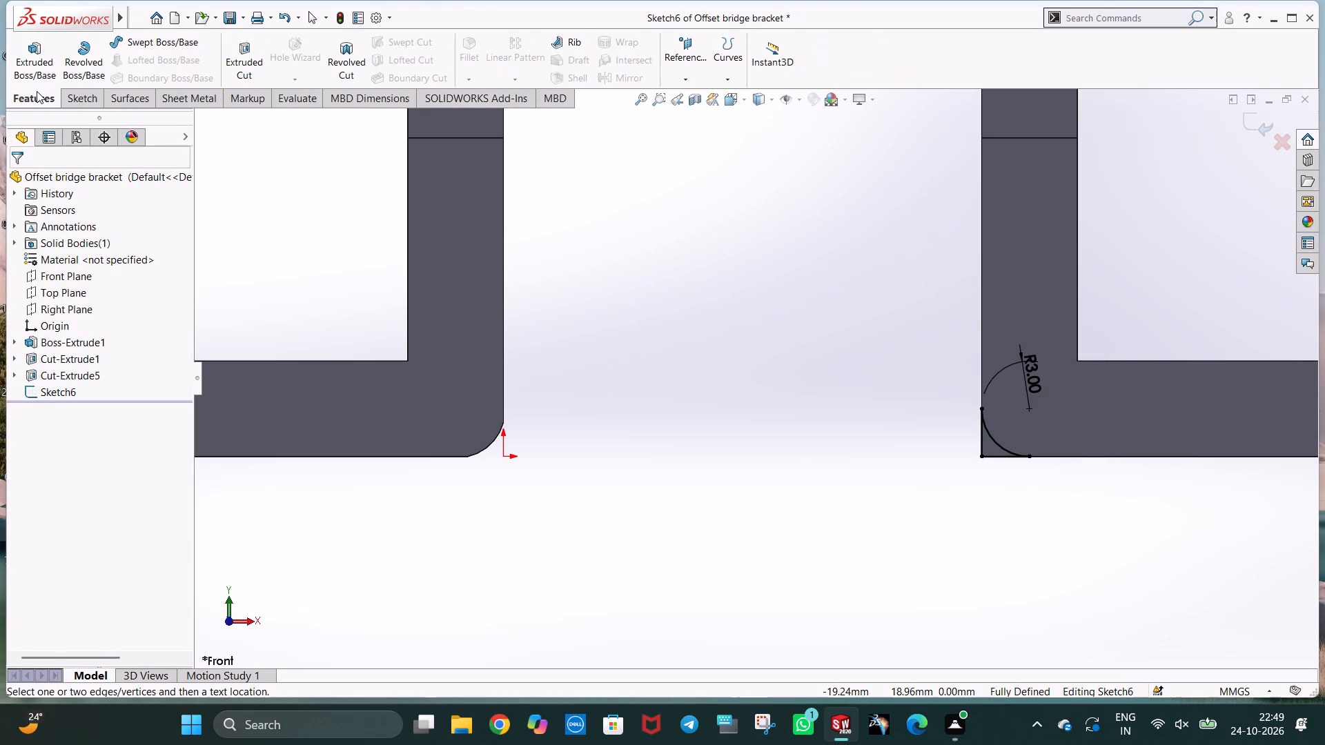
click(233, 66)
middle_drag(913, 381, 930, 395)
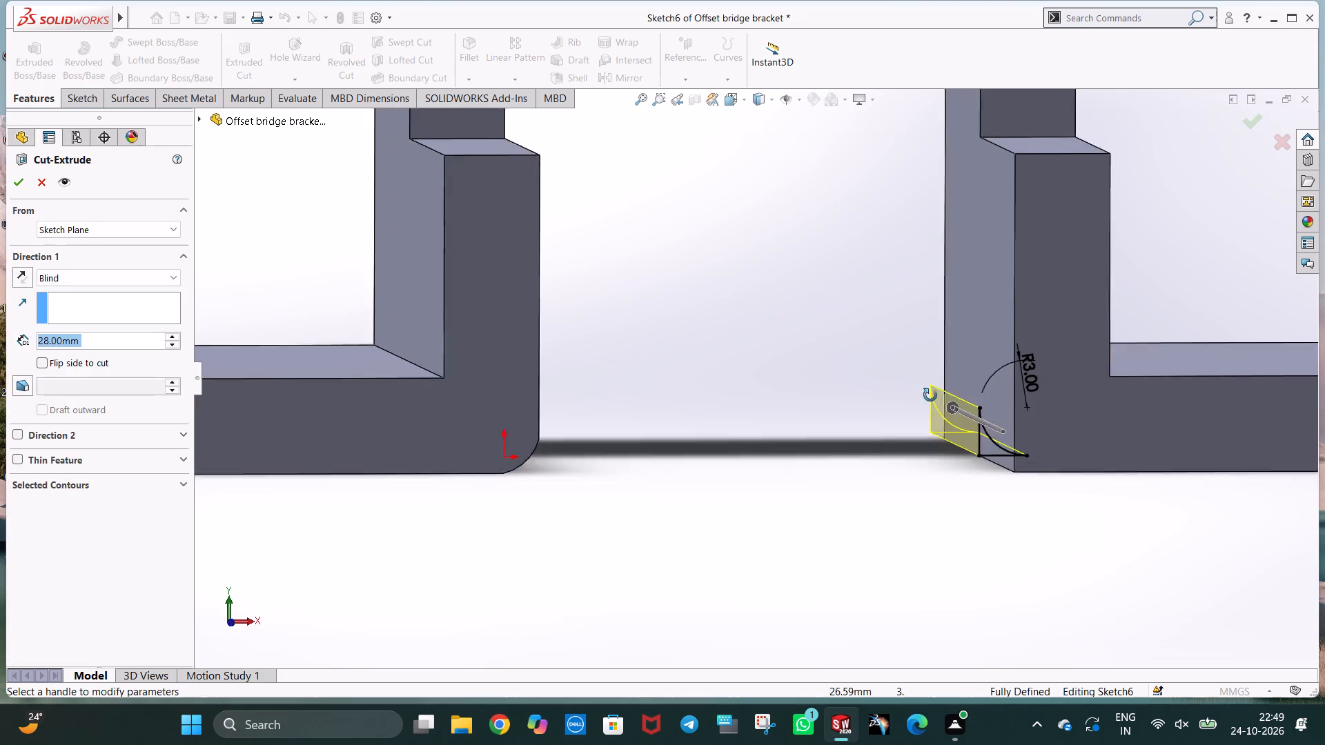
middle_drag(930, 395, 971, 406)
click(123, 279)
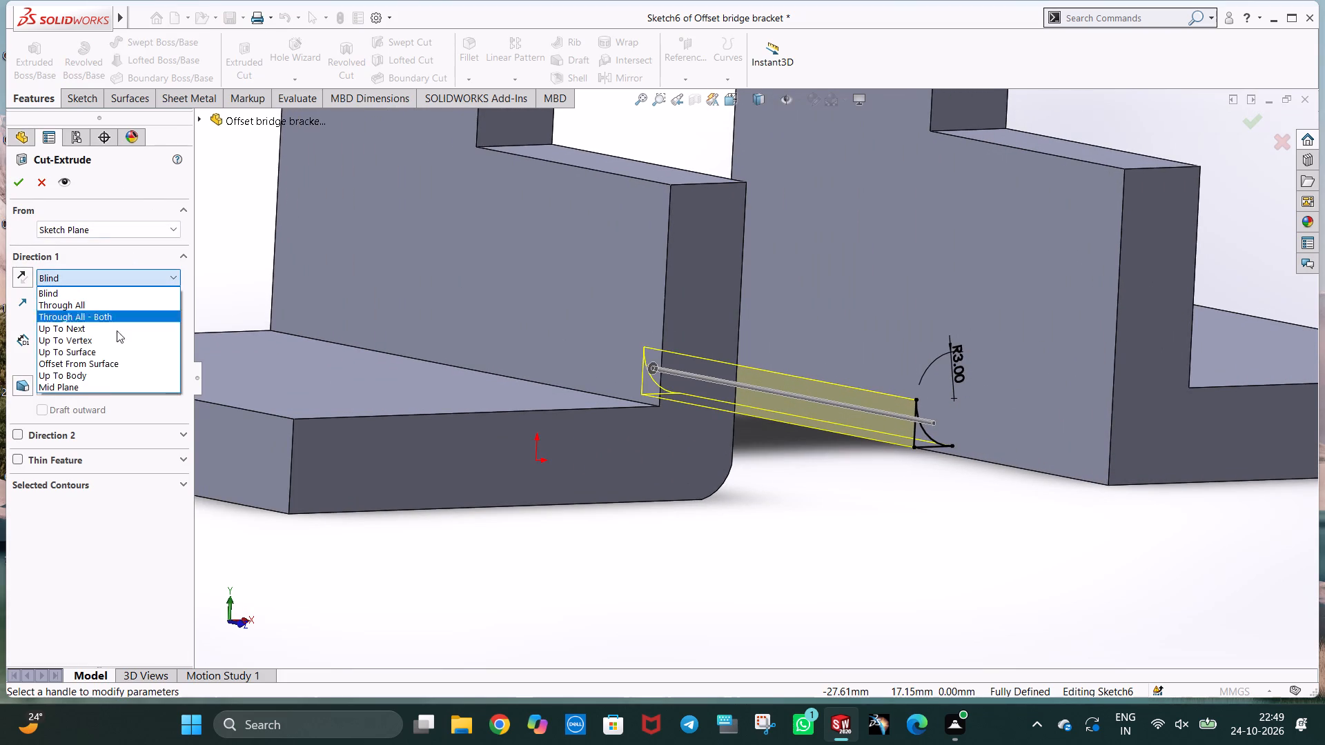
click(98, 388)
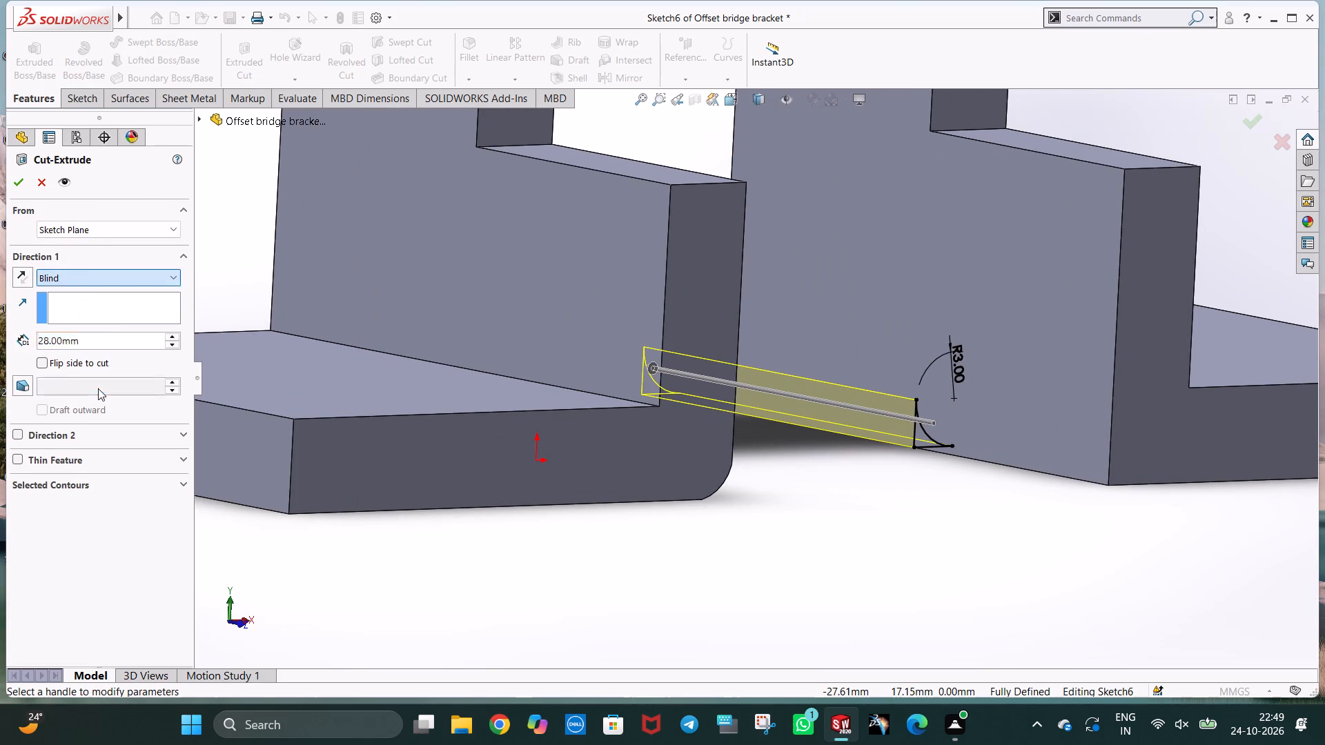
click(131, 281)
click(129, 314)
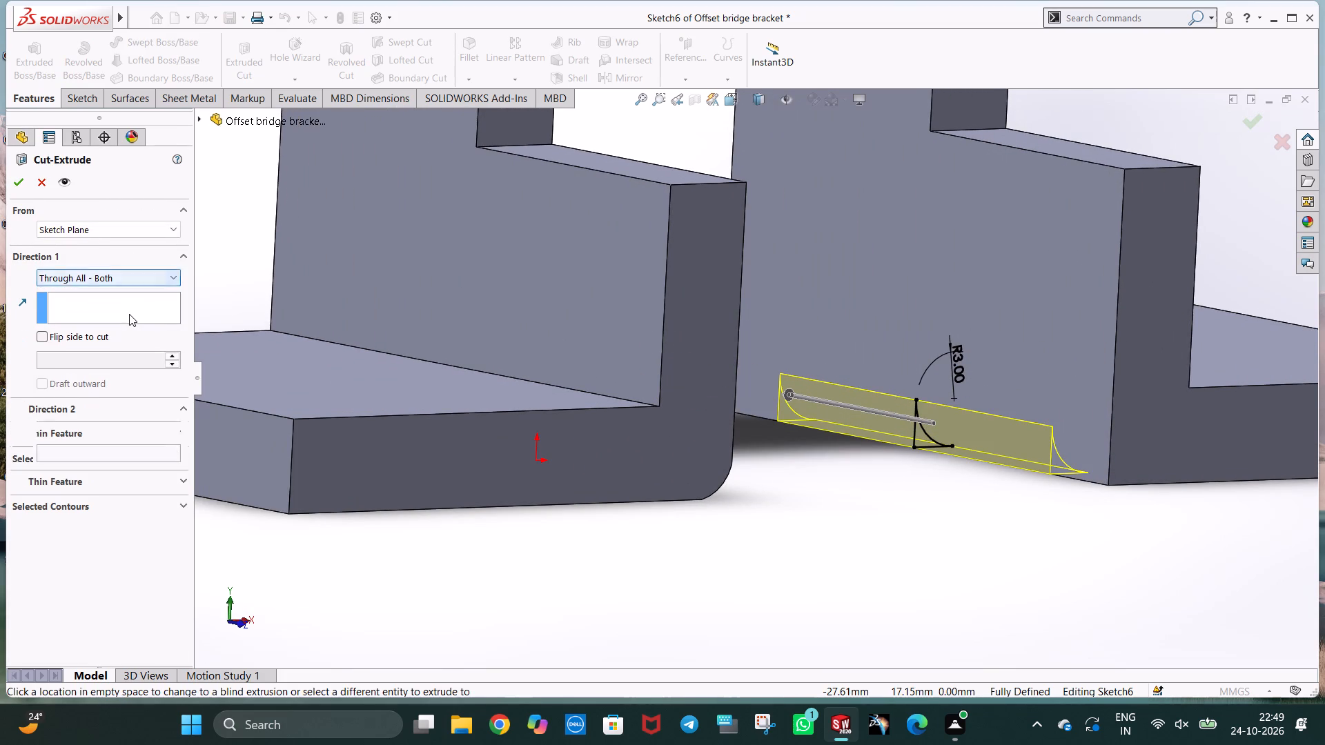
click(24, 183)
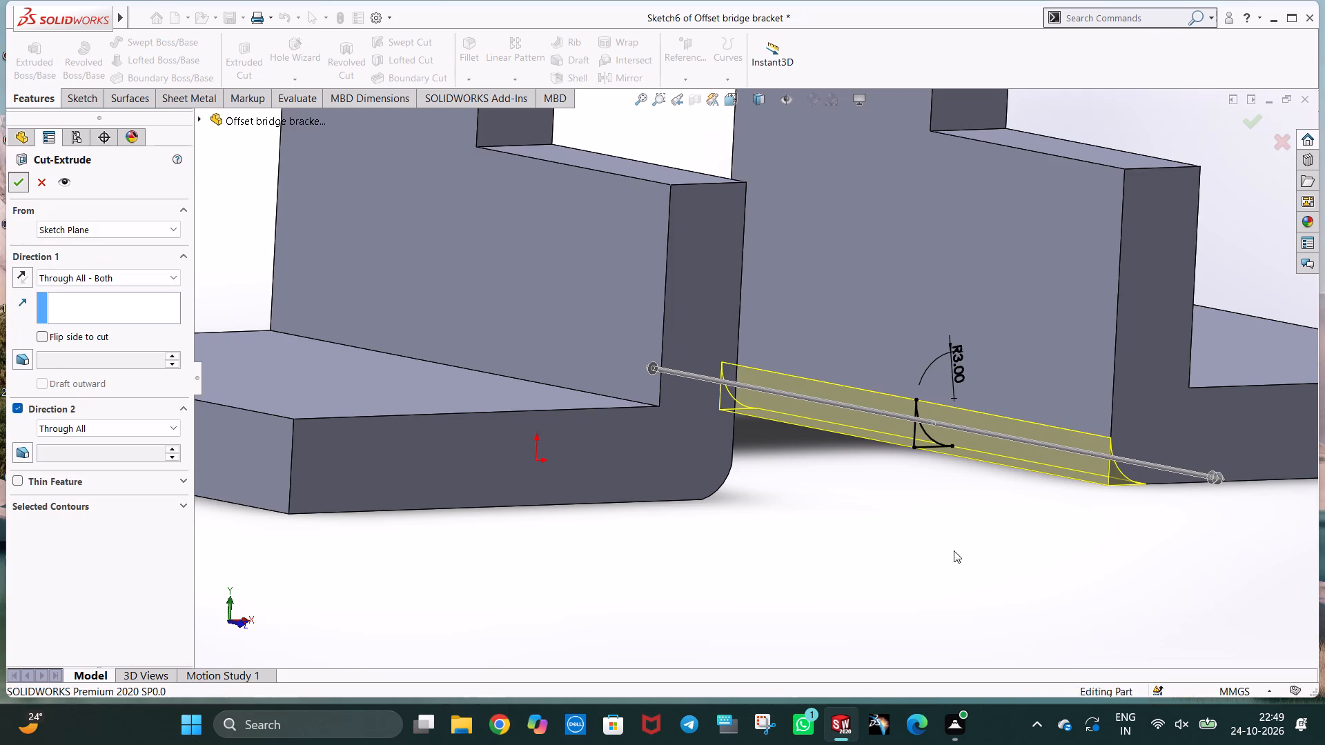
Inspect the rounded lower inner corners of both legs from the front and at an angle.
middle_drag(976, 550, 938, 542)
click(923, 563)
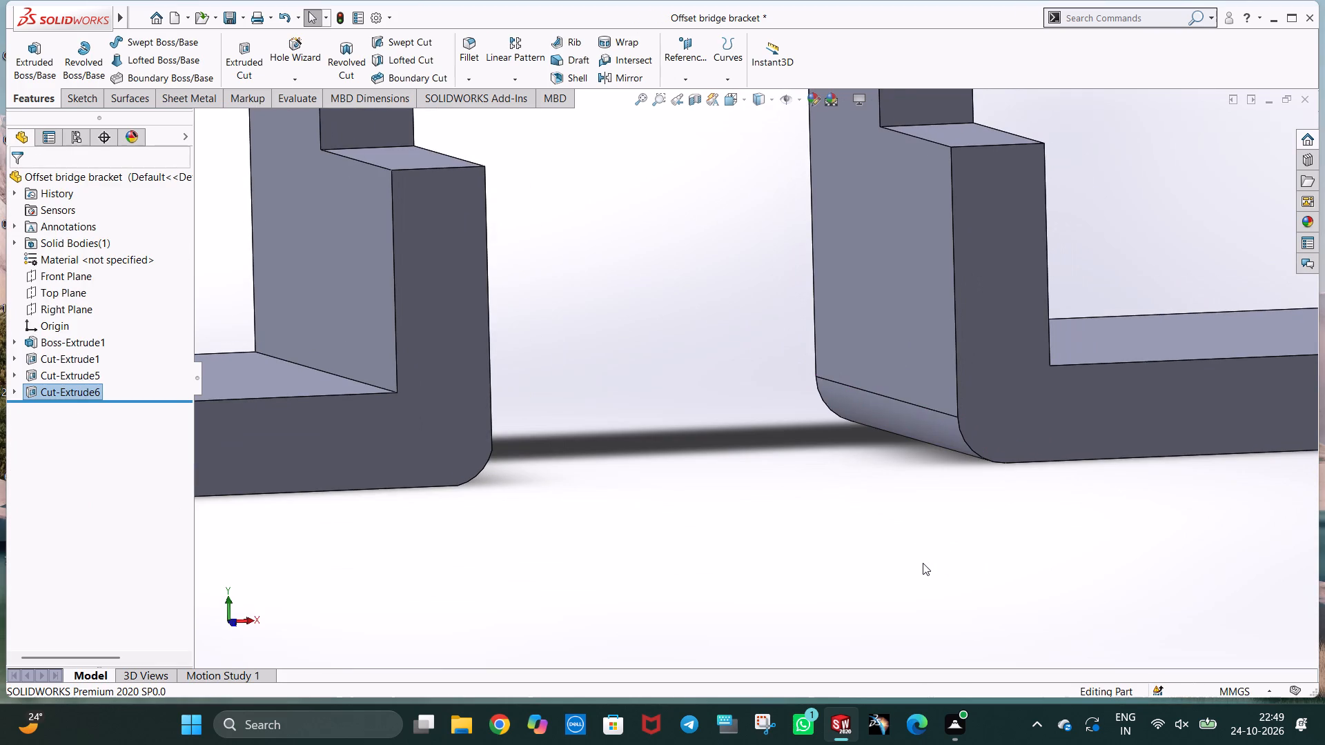
key(ctrl+1)
scroll(802, 483, down, 1)
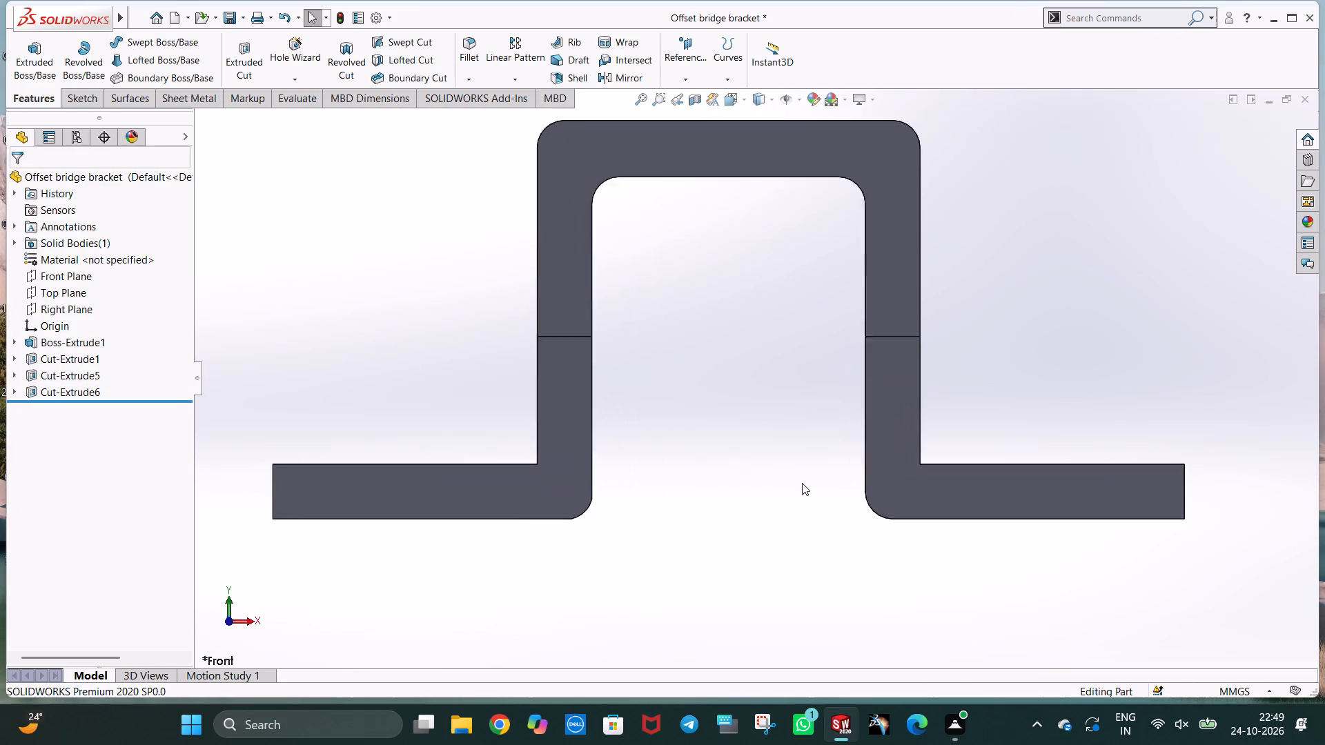
scroll(802, 483, down, 2)
middle_drag(807, 479, 823, 494)
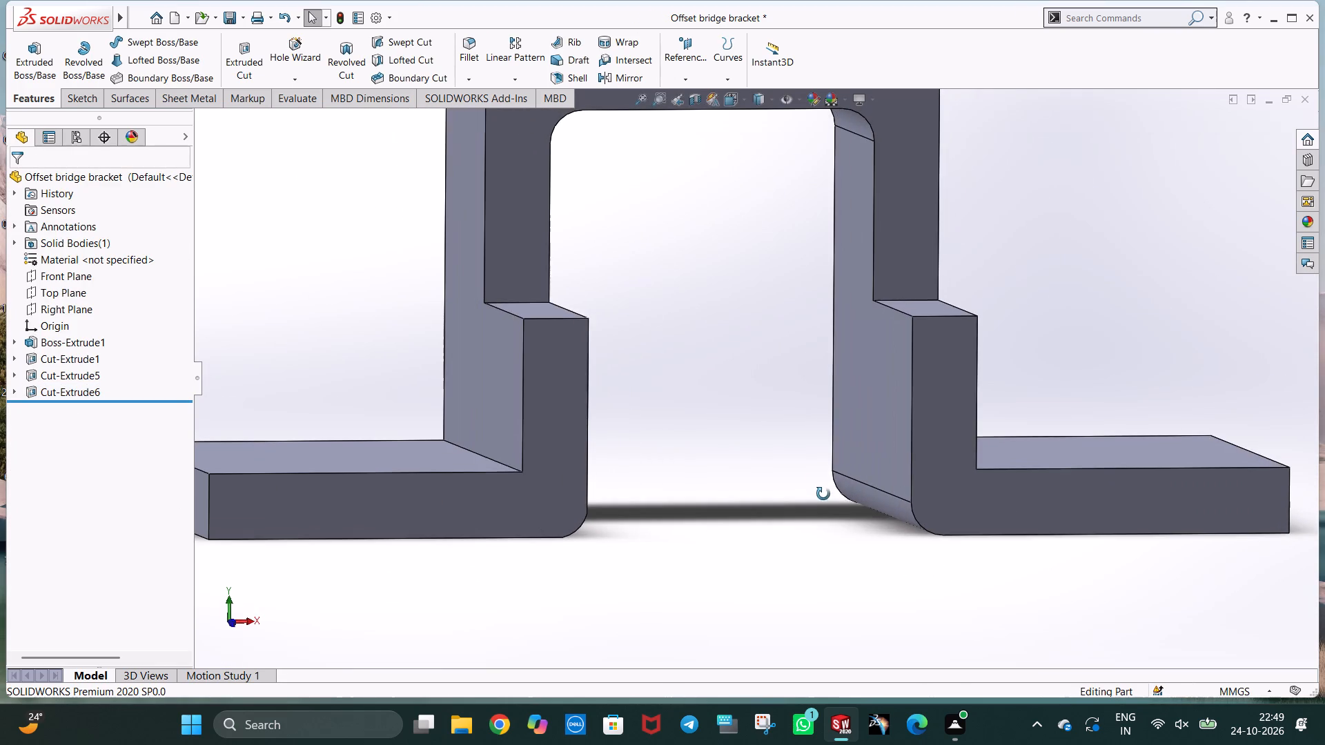
middle_drag(823, 494, 809, 557)
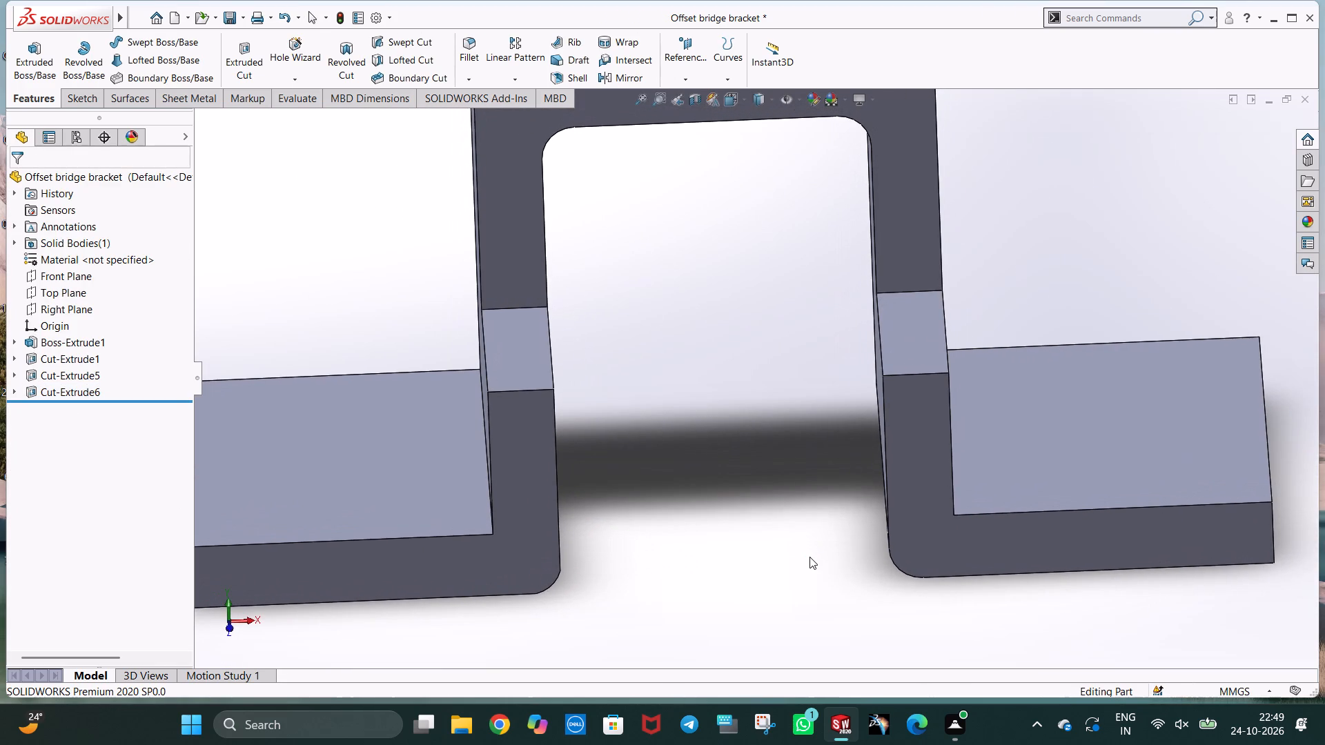
Start a sketch on the left leg's outer side face and draw a 2.5 mm vertical line up from the step's inner corner.
key(ctrl+3)
scroll(765, 429, down, 2)
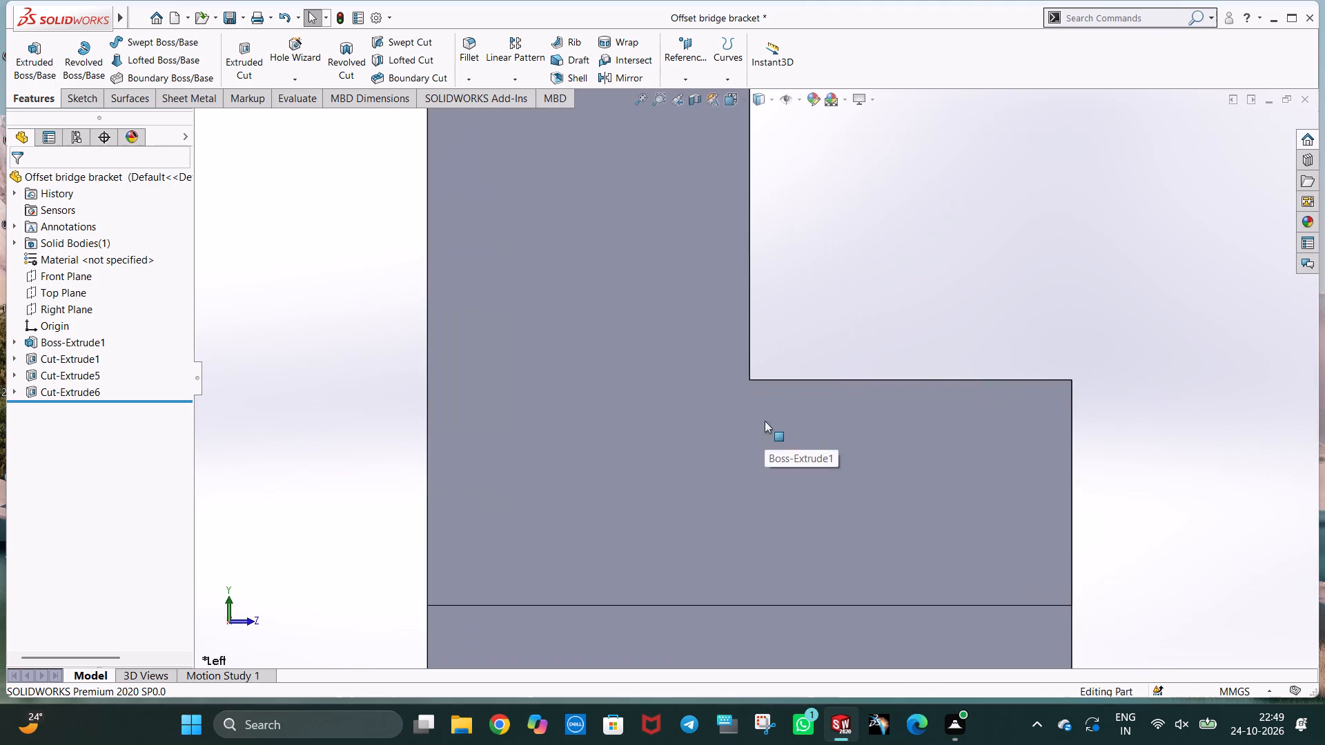
right_click(739, 416)
click(769, 386)
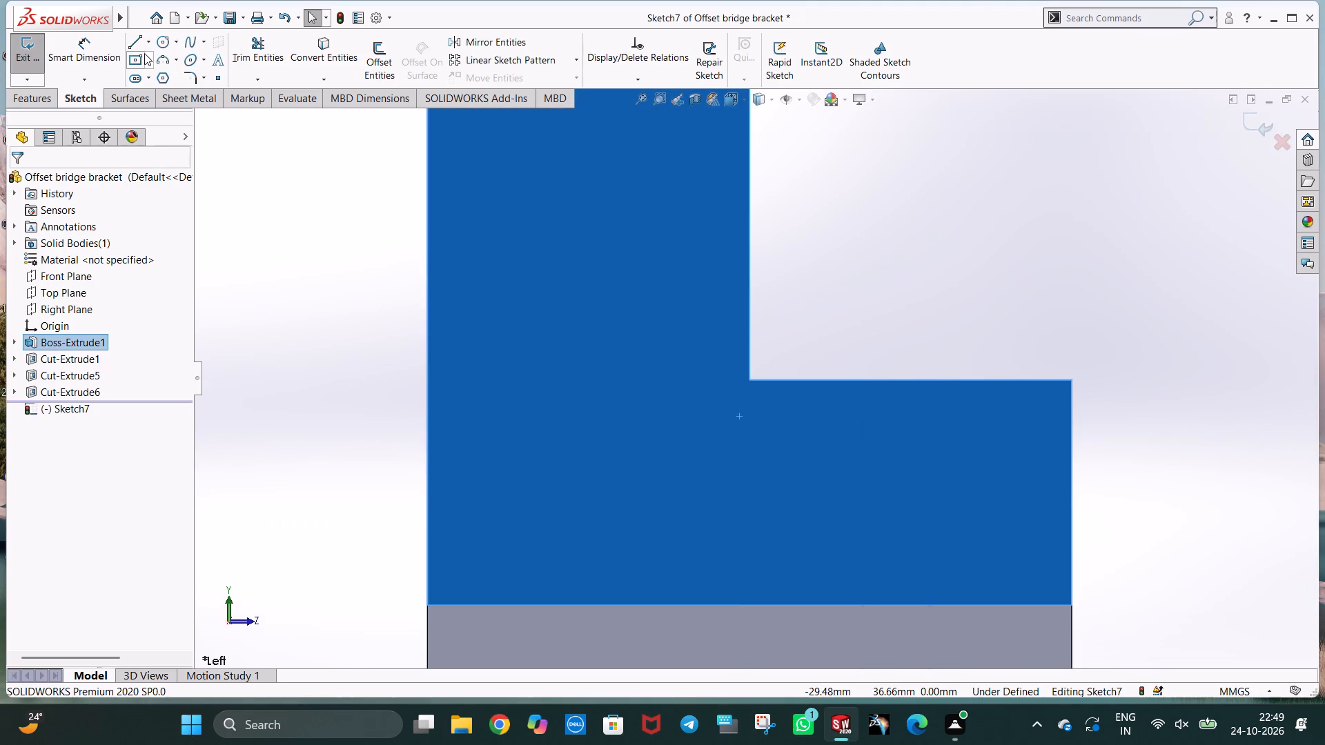
click(126, 39)
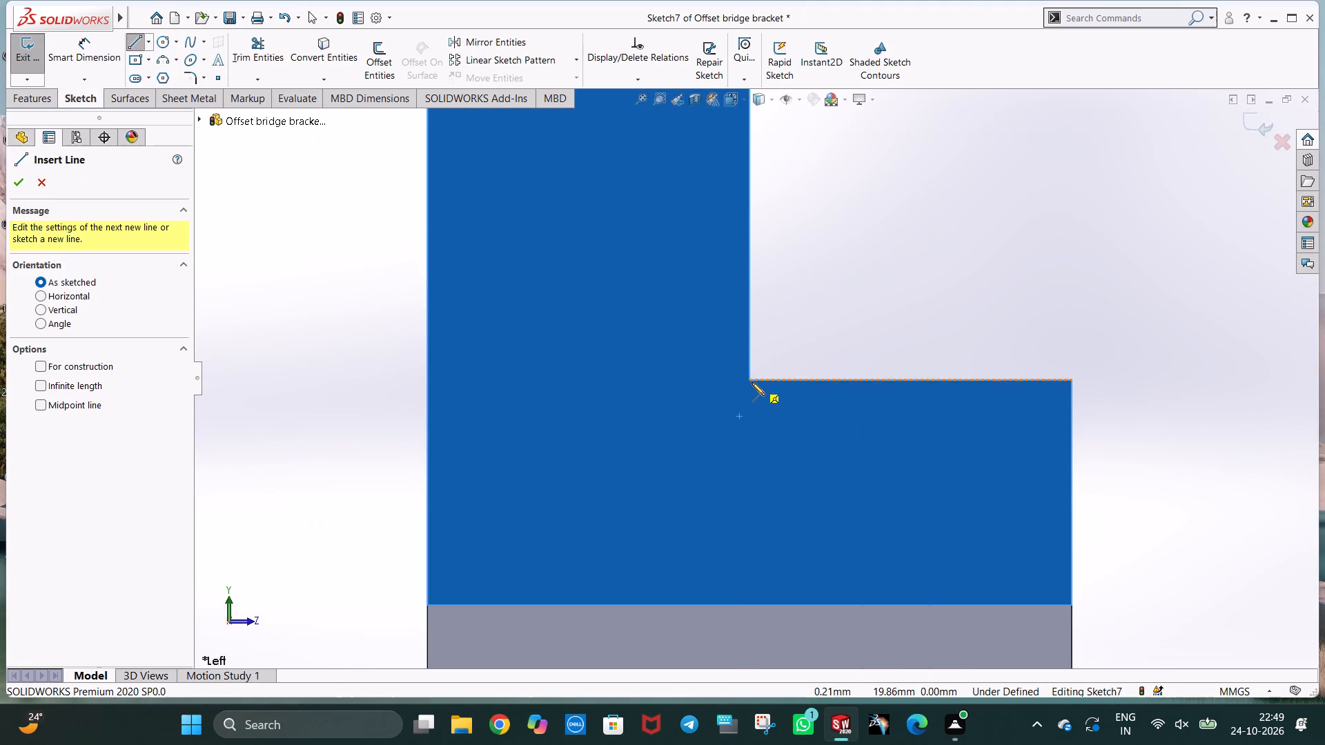
click(748, 382)
click(751, 335)
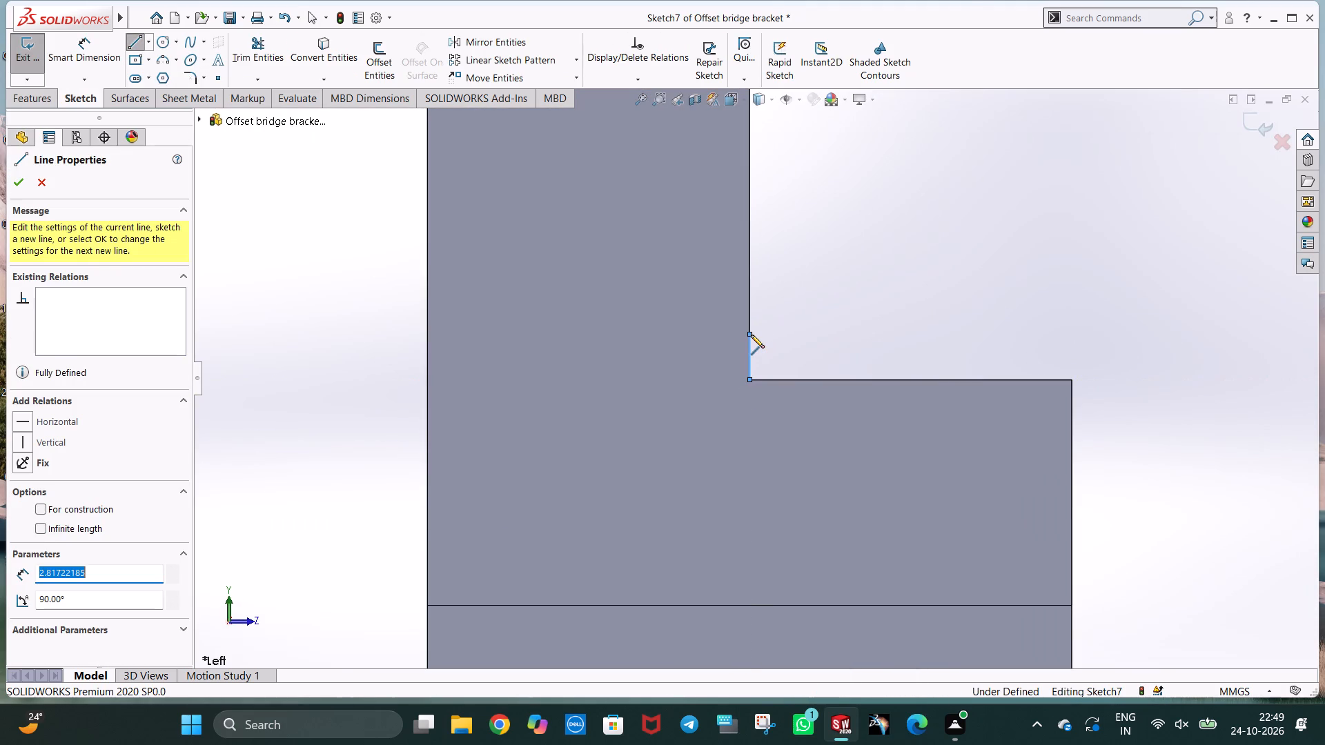
text(2.5)
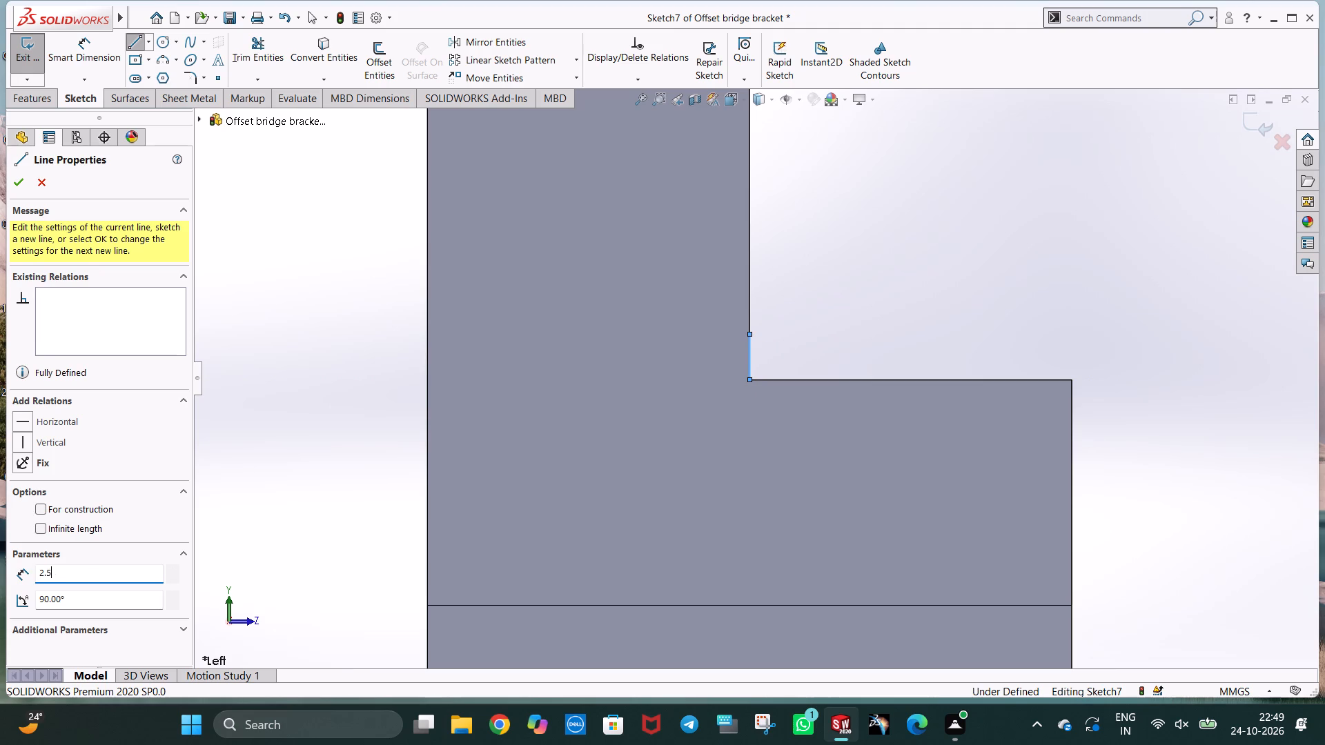
key(Return)
key(Escape)
key(Escape)
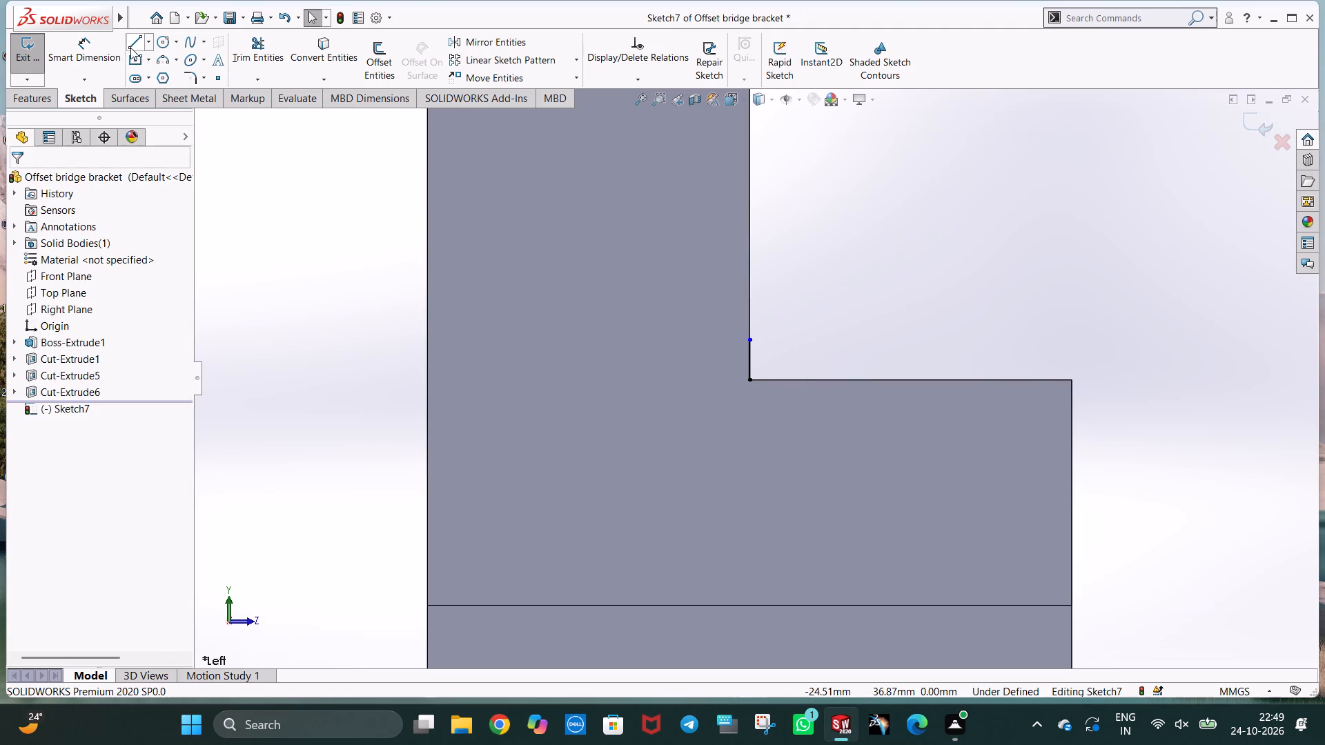
Draw a 2.5 mm horizontal line along the step's ledge from the same inner corner.
click(130, 48)
click(750, 379)
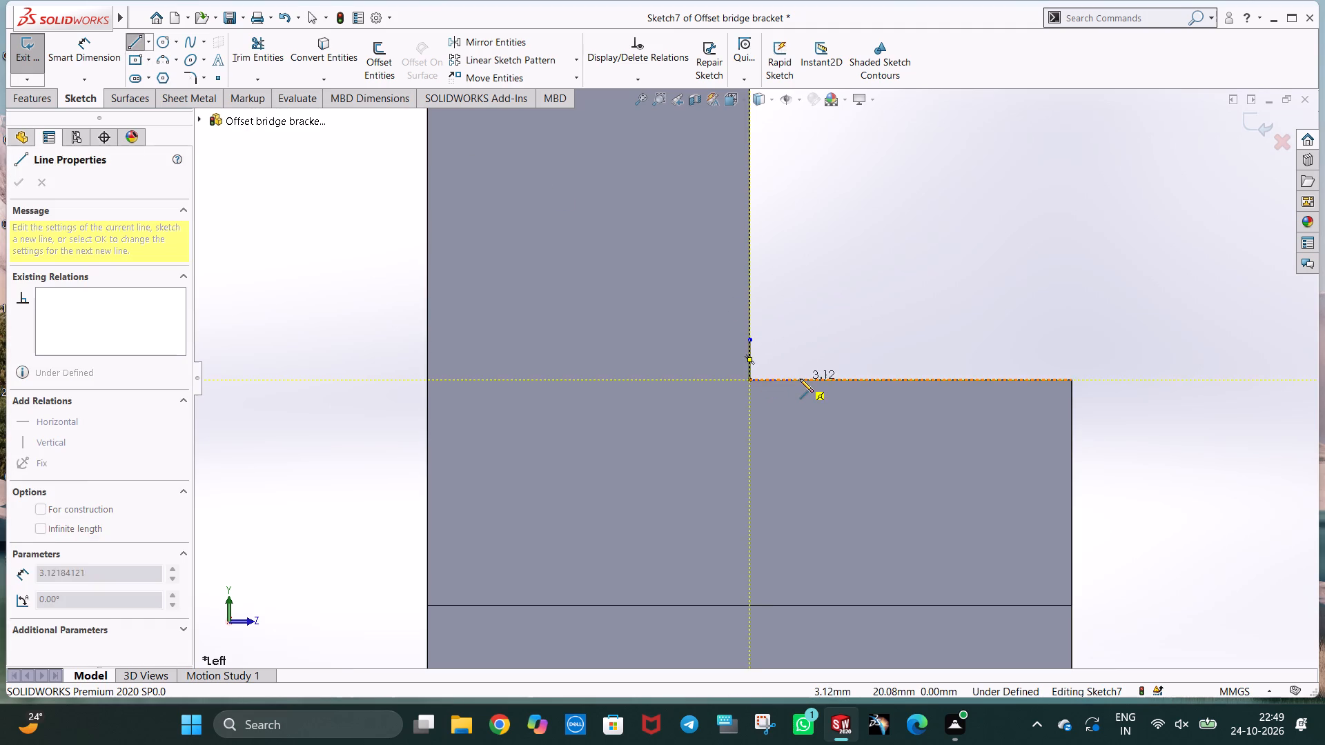
click(798, 379)
text(2.5)
key(Return)
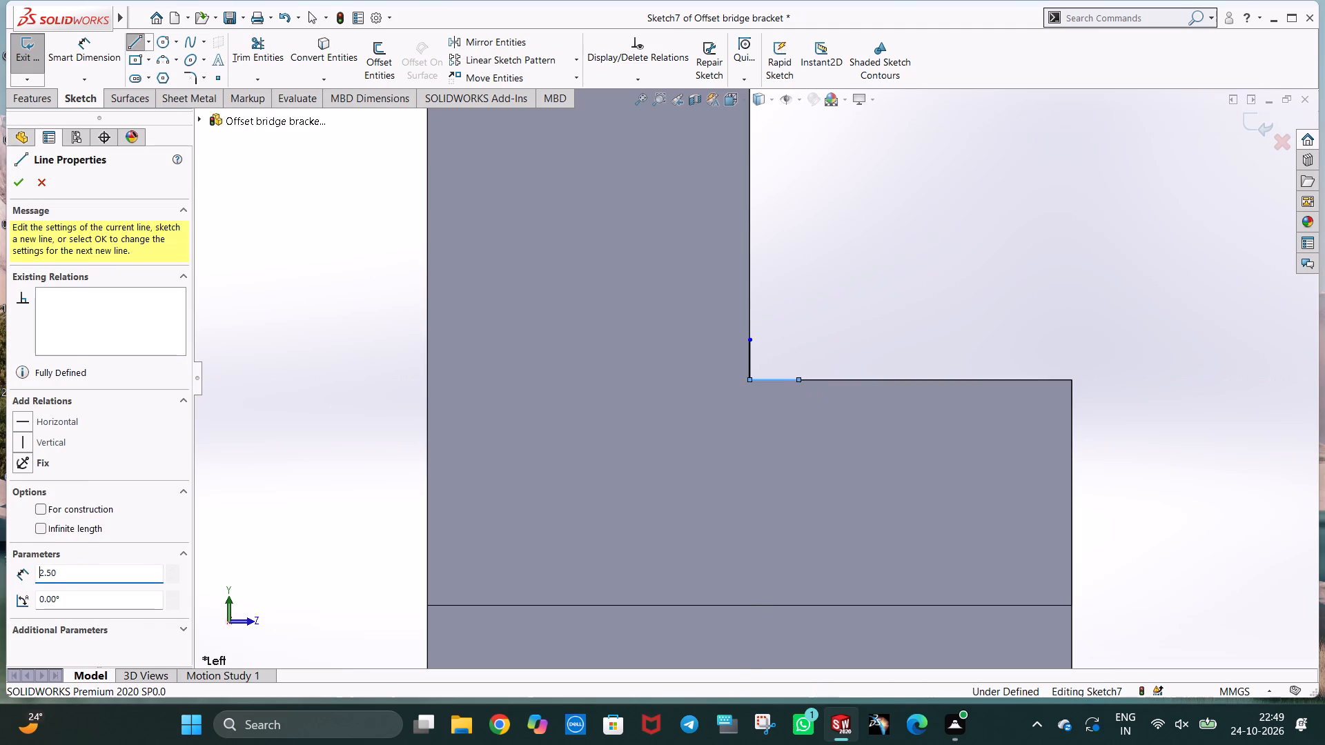
key(Escape)
key(Escape)
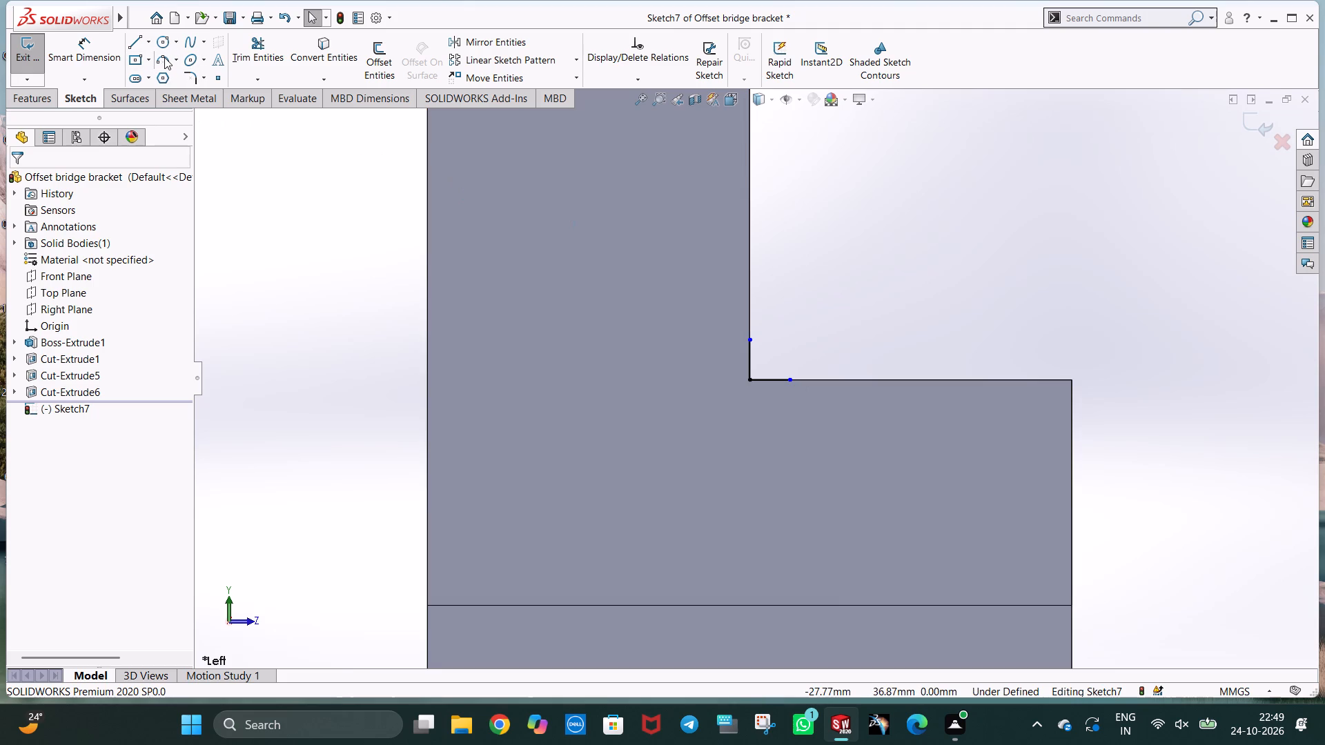
Close the step corner profile with a three-point arc between the free ends of the two lines, curving toward the corner.
click(164, 57)
click(749, 337)
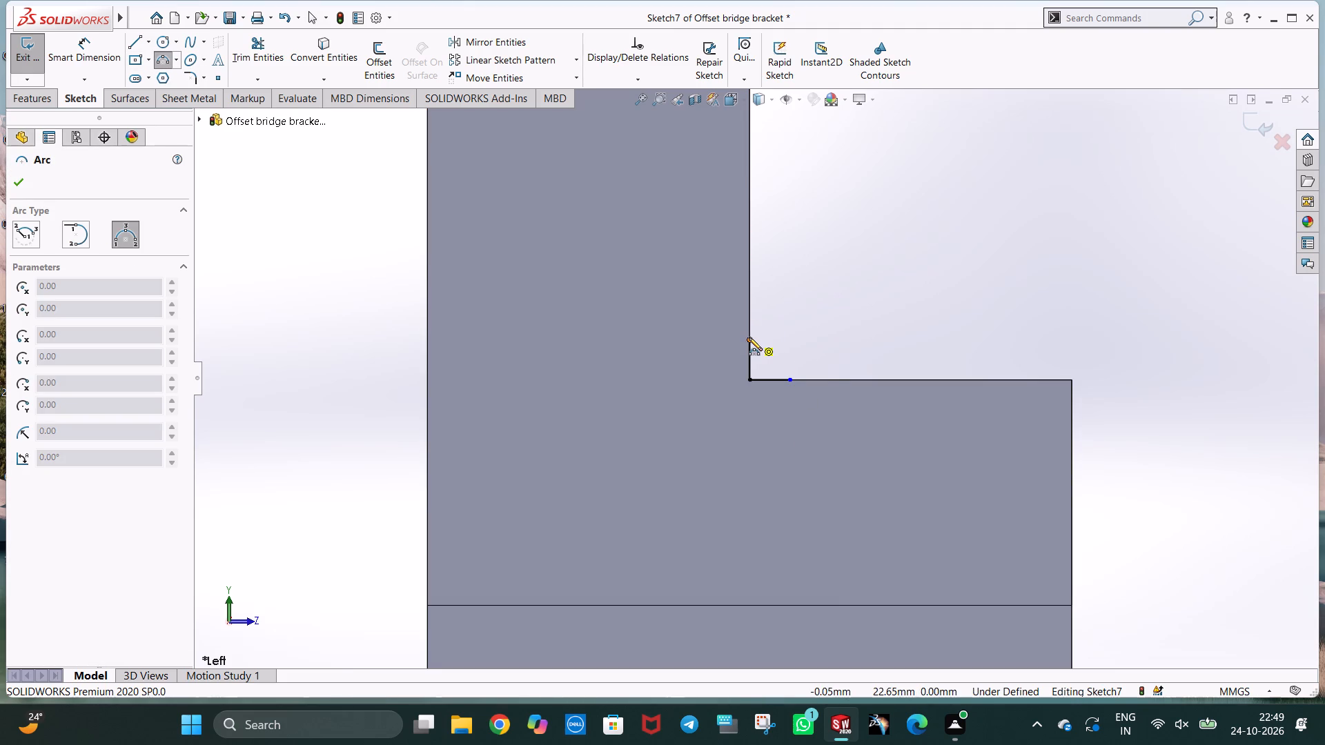
click(788, 378)
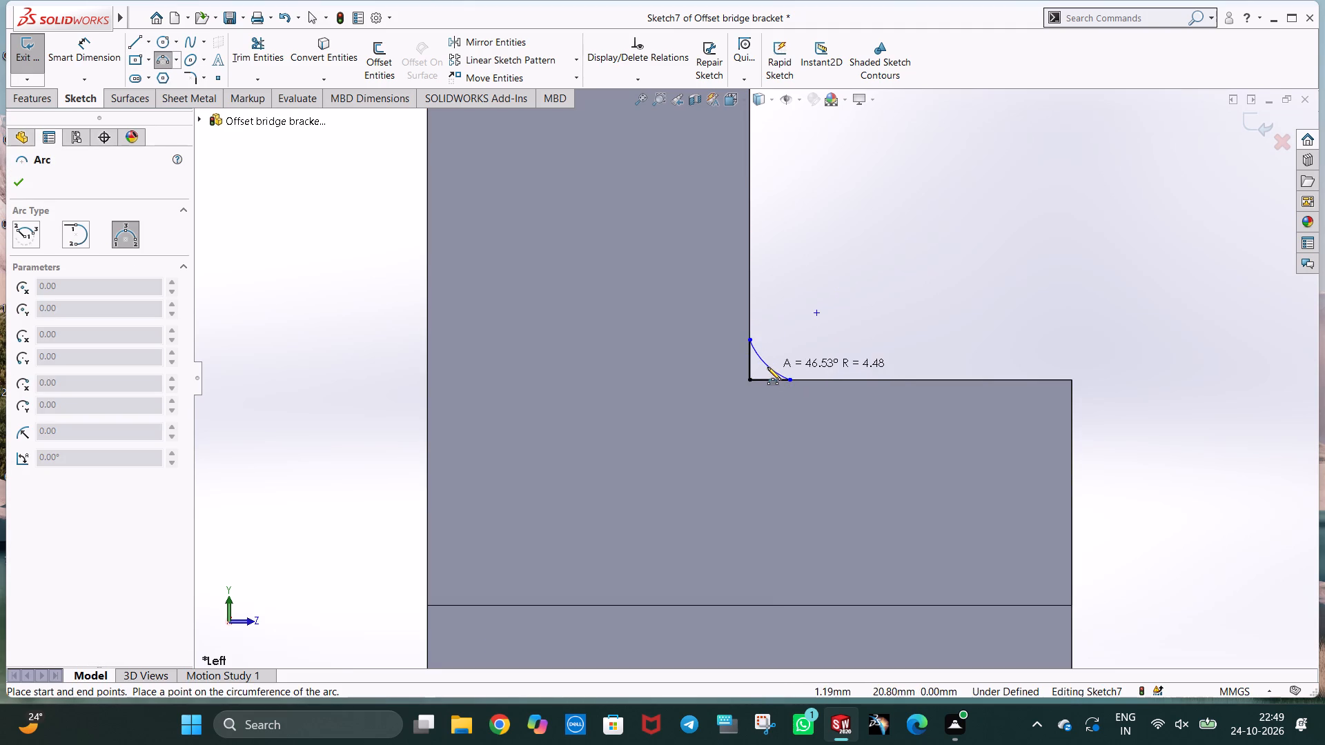
click(763, 368)
key(Escape)
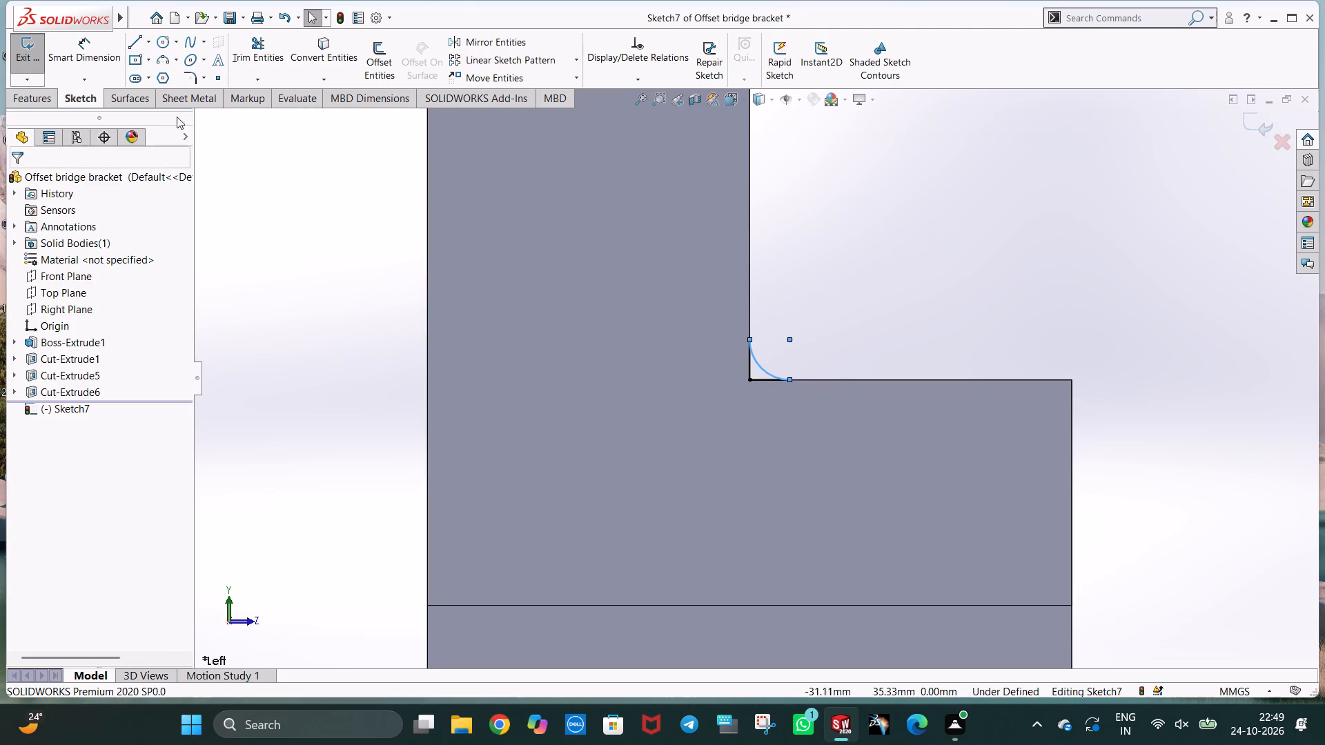
Dimension the corner arc's radius at 2.5 mm.
click(88, 44)
click(764, 369)
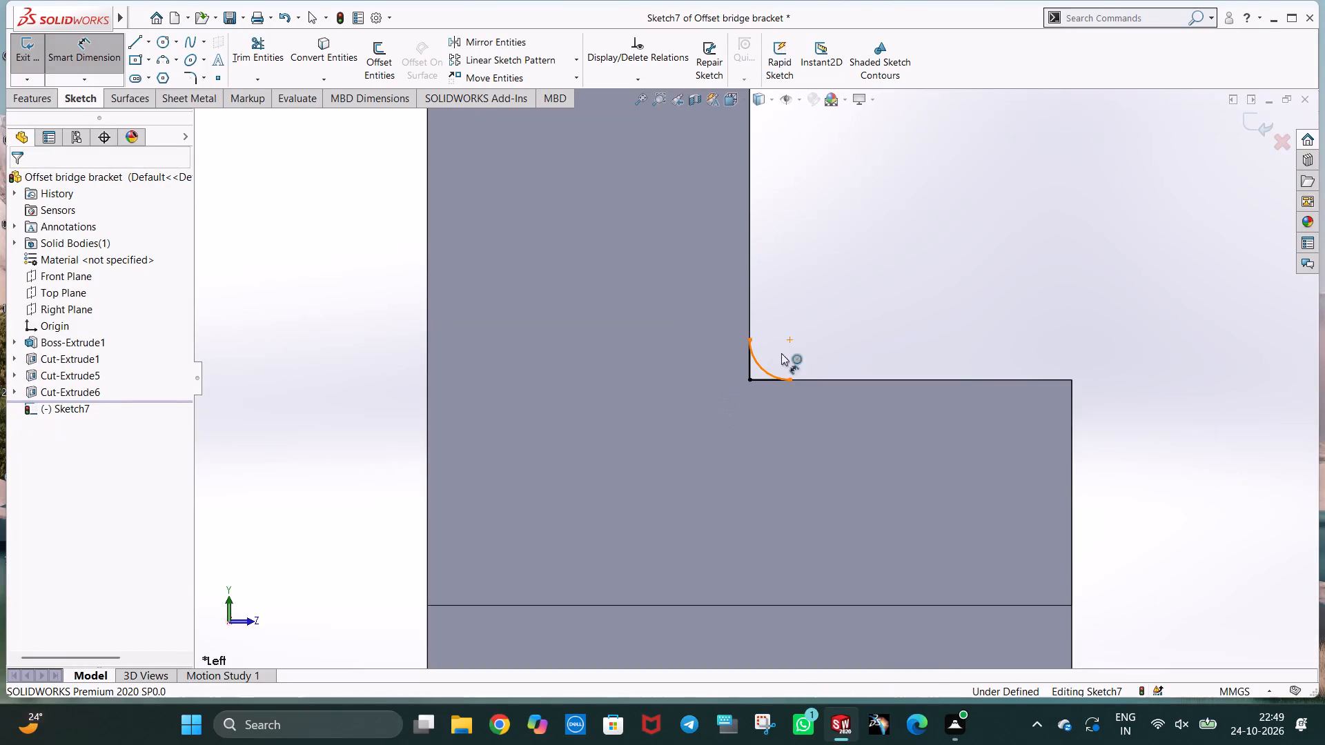
click(838, 325)
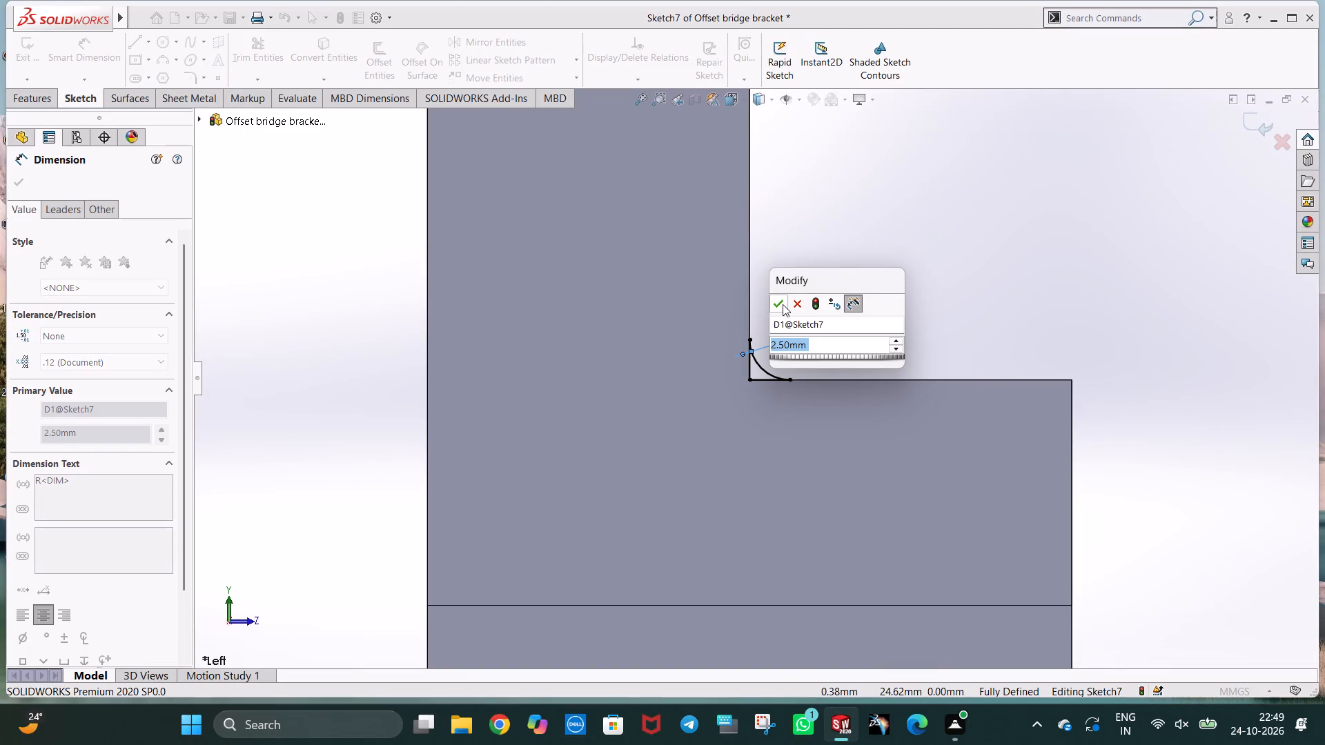
click(783, 304)
click(1017, 311)
Extrude the corner profile as a boss with a 6 mm blind depth, direction reversed into the left leg's thickness.
middle_drag(1014, 315, 963, 384)
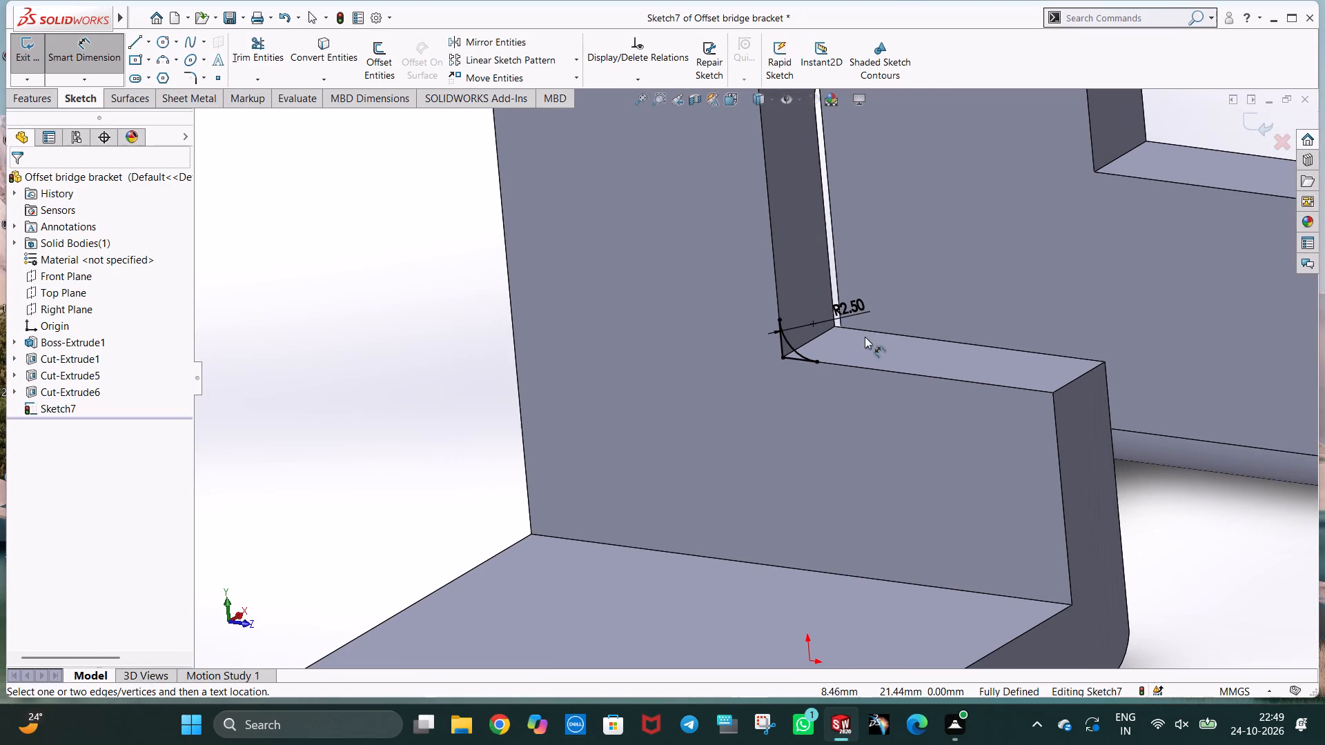
click(39, 99)
click(41, 70)
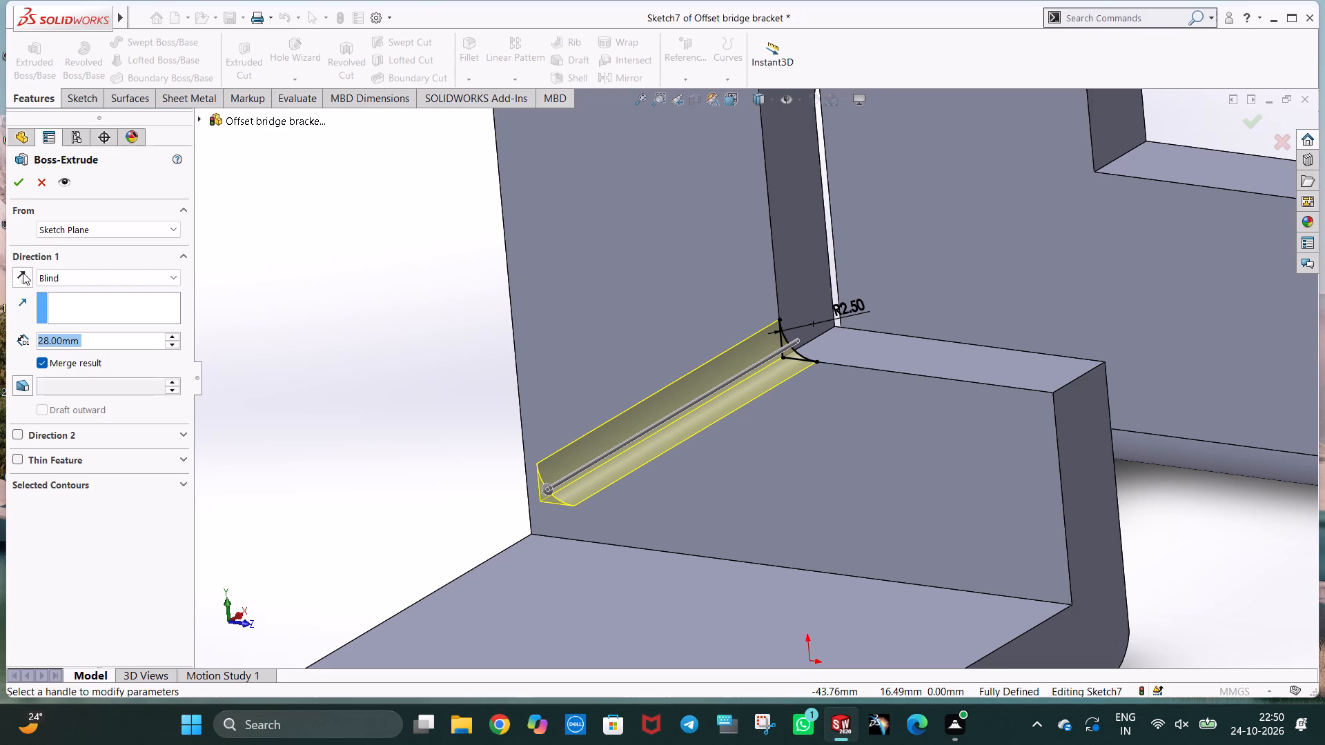
click(24, 279)
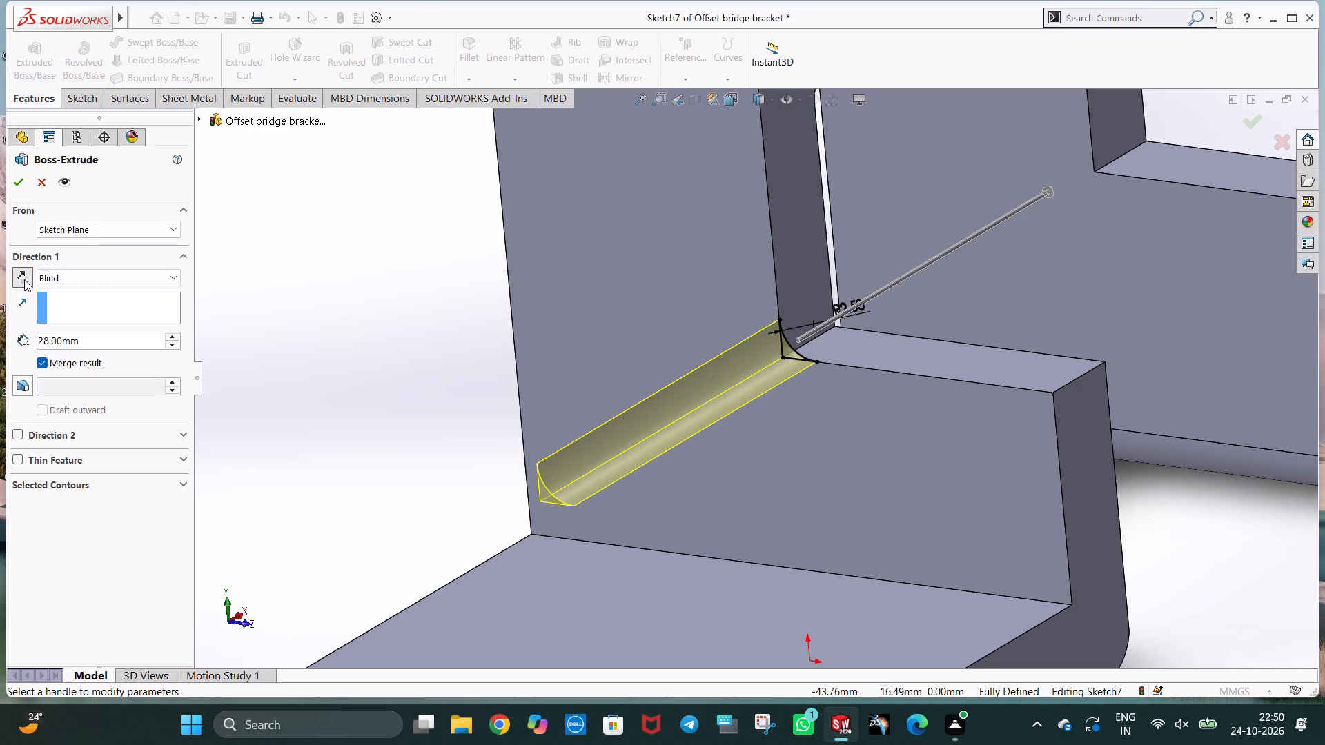
middle_drag(588, 324, 575, 334)
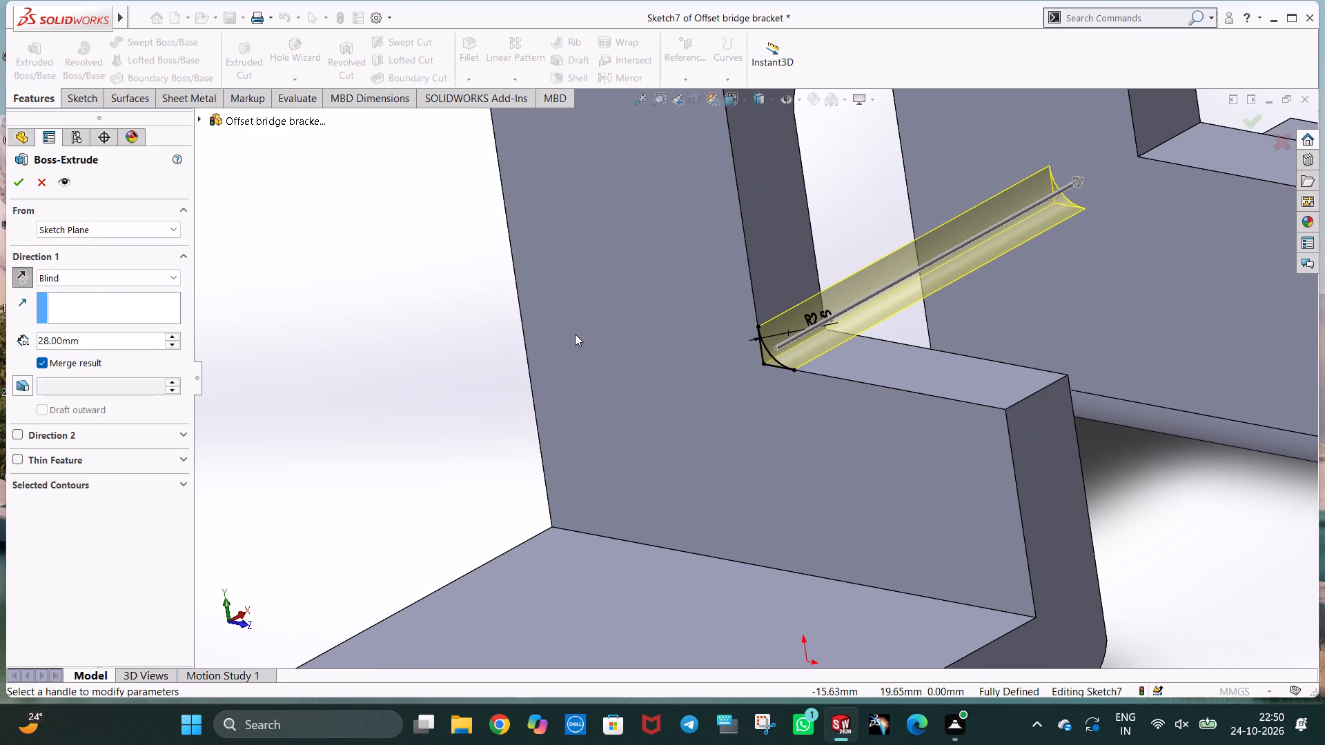
drag(92, 346, 18, 345)
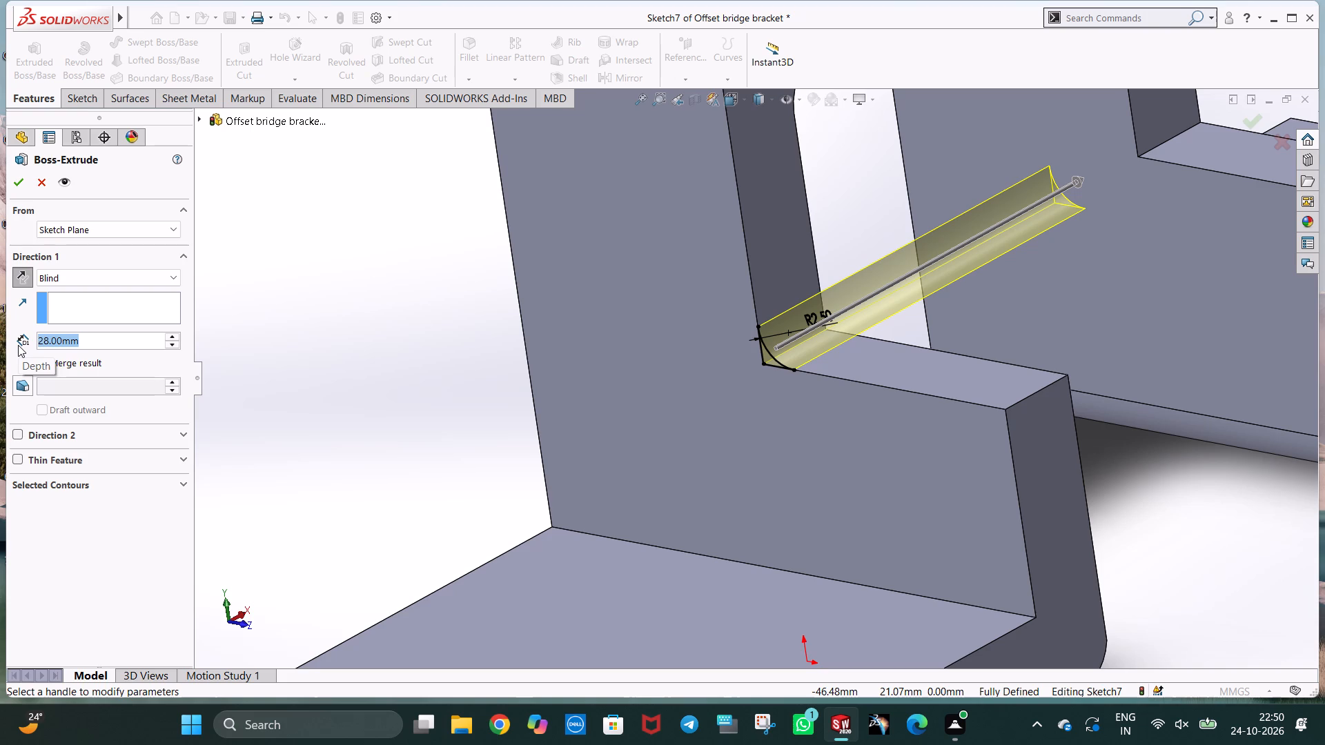
key(6)
key(Return)
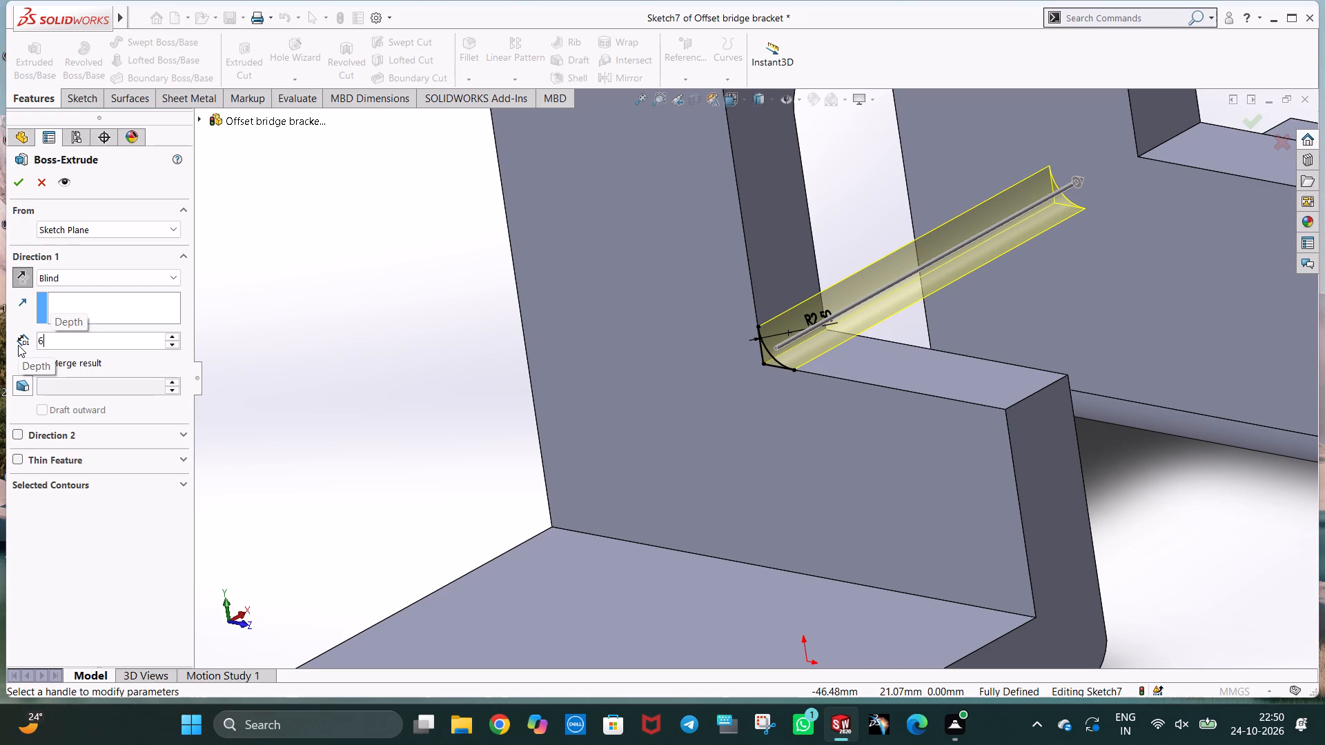
middle_drag(638, 432, 605, 433)
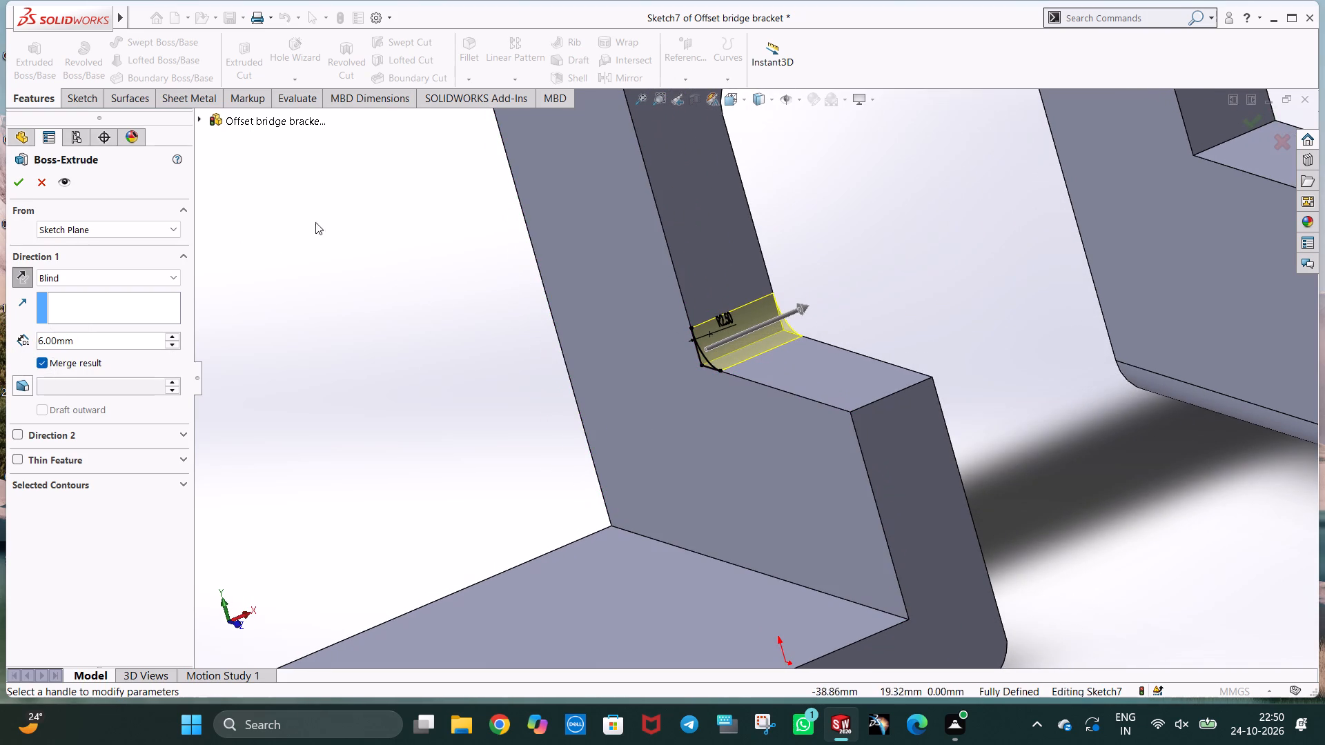
click(19, 181)
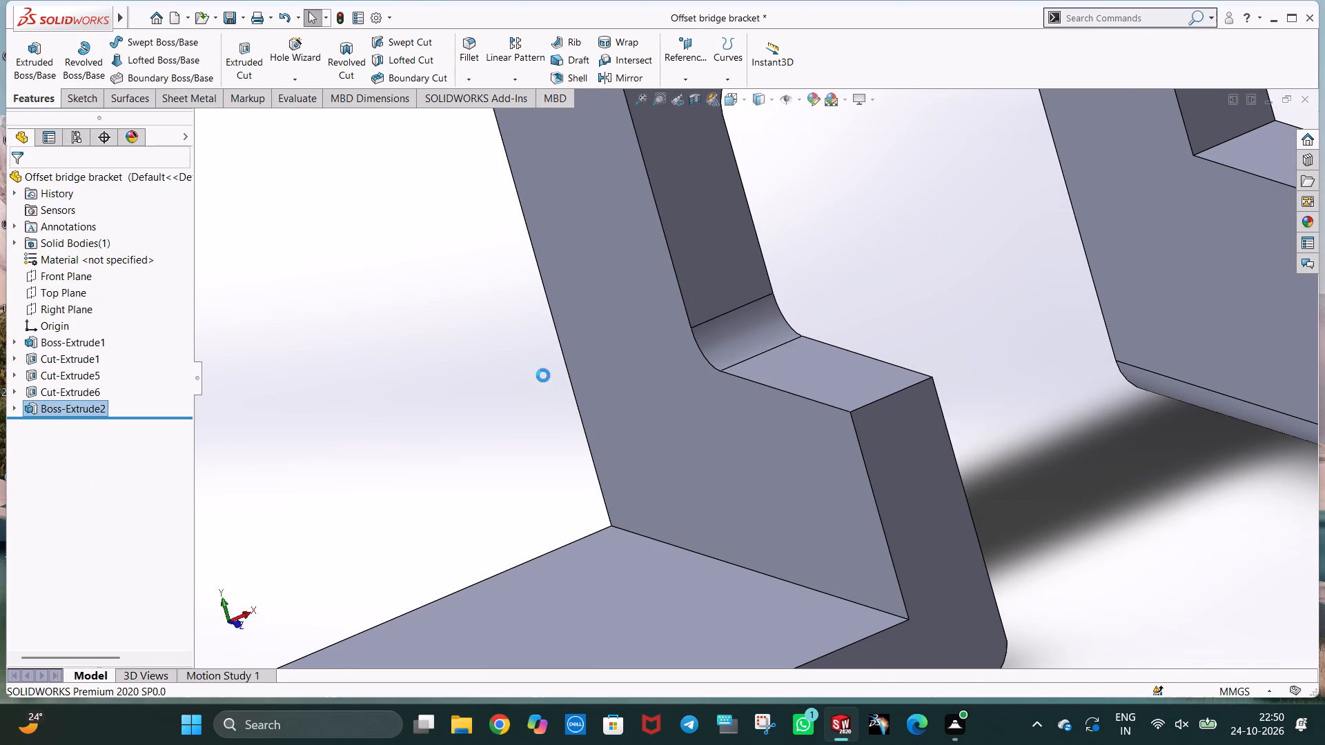
On the right leg's outer side face, sketch a closed profile at the step's inner corner with two 2.5 mm lines and a concave arc.
middle_drag(543, 375, 426, 393)
middle_drag(691, 358, 631, 451)
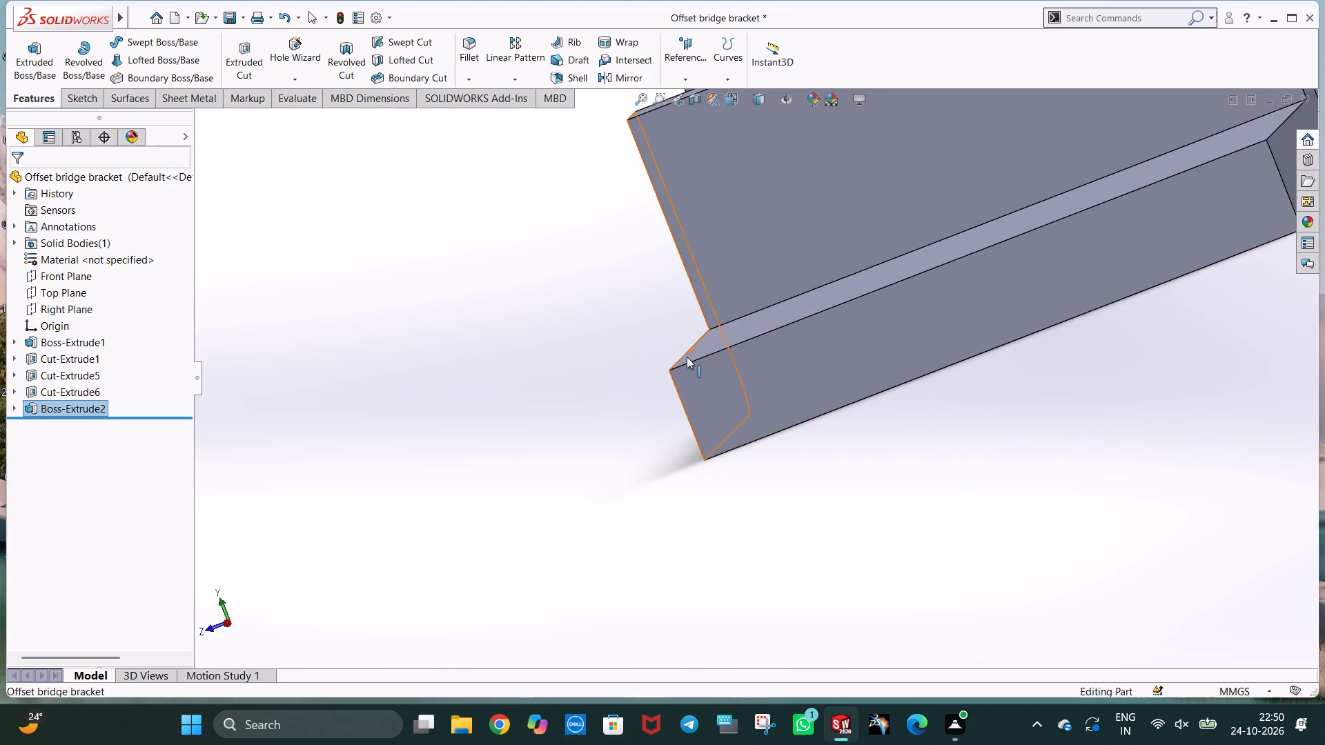
right_click(774, 249)
click(806, 231)
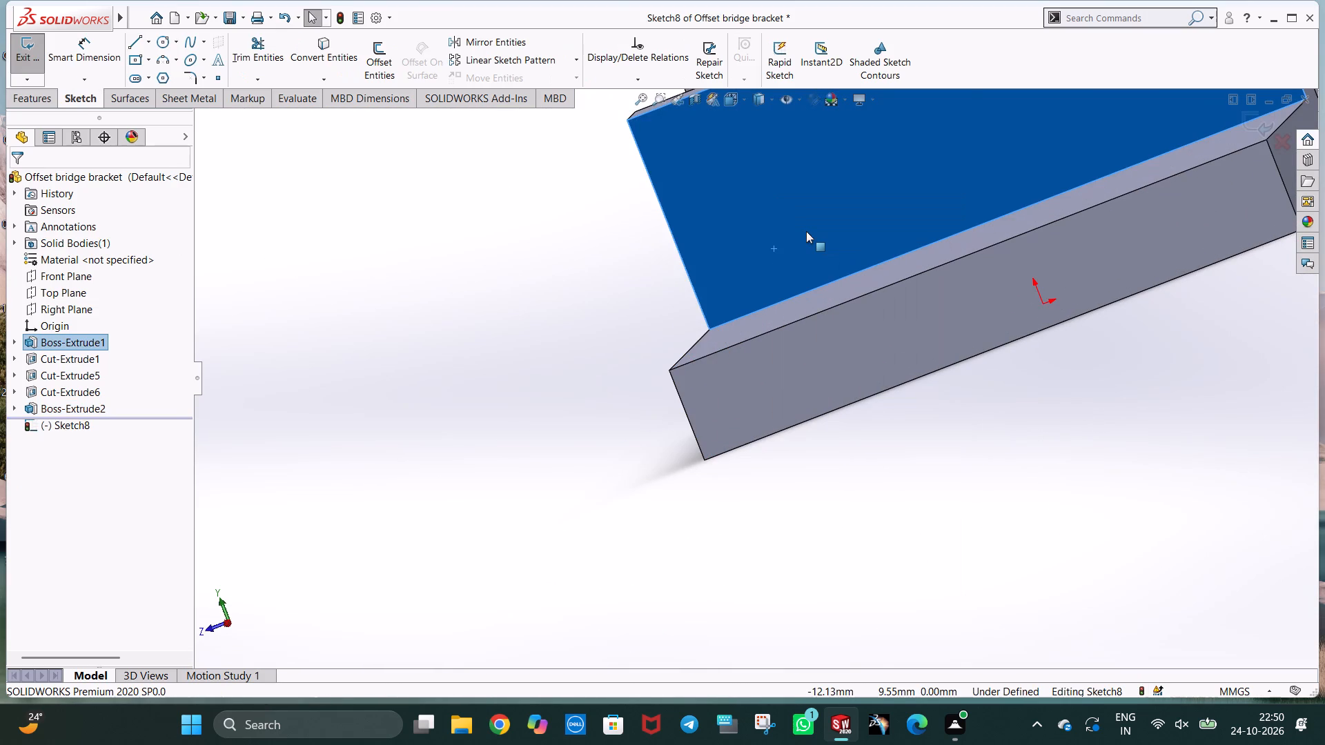
key(ctrl+8)
scroll(703, 374, down, 2)
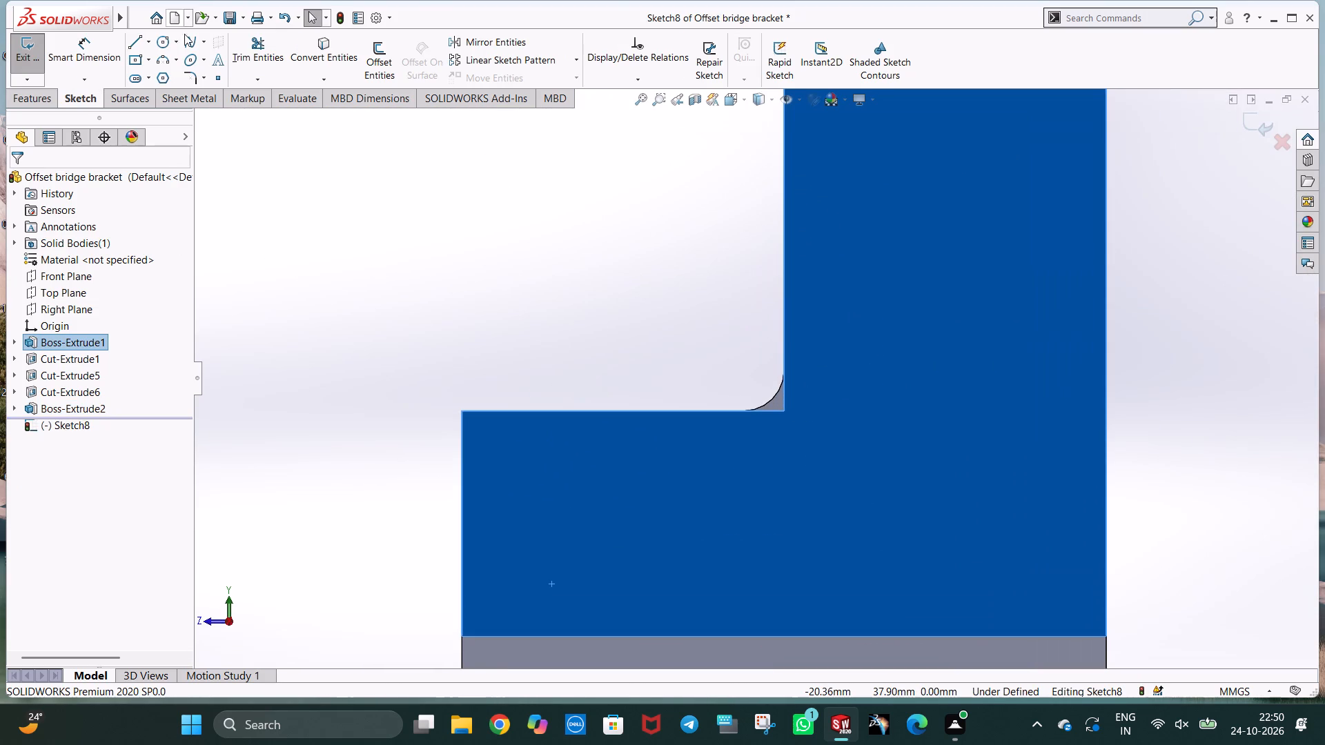
click(135, 43)
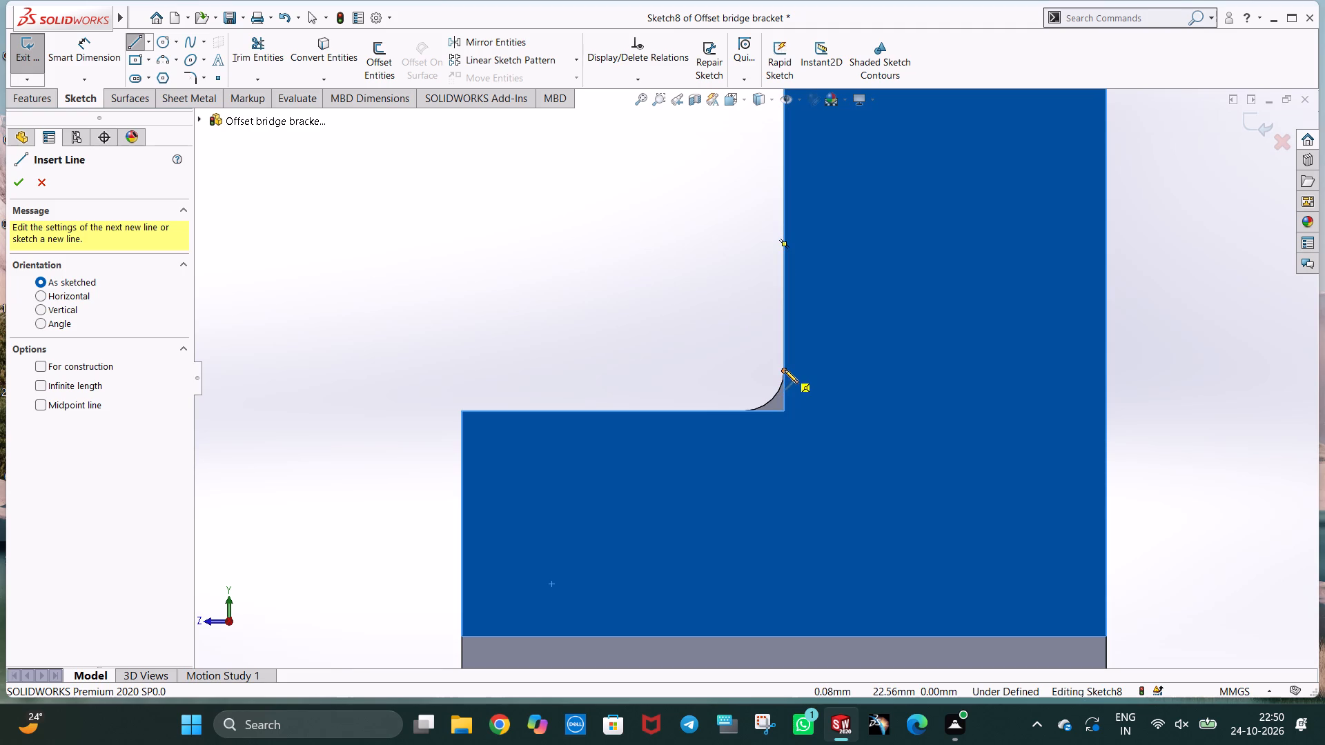
click(785, 370)
click(785, 413)
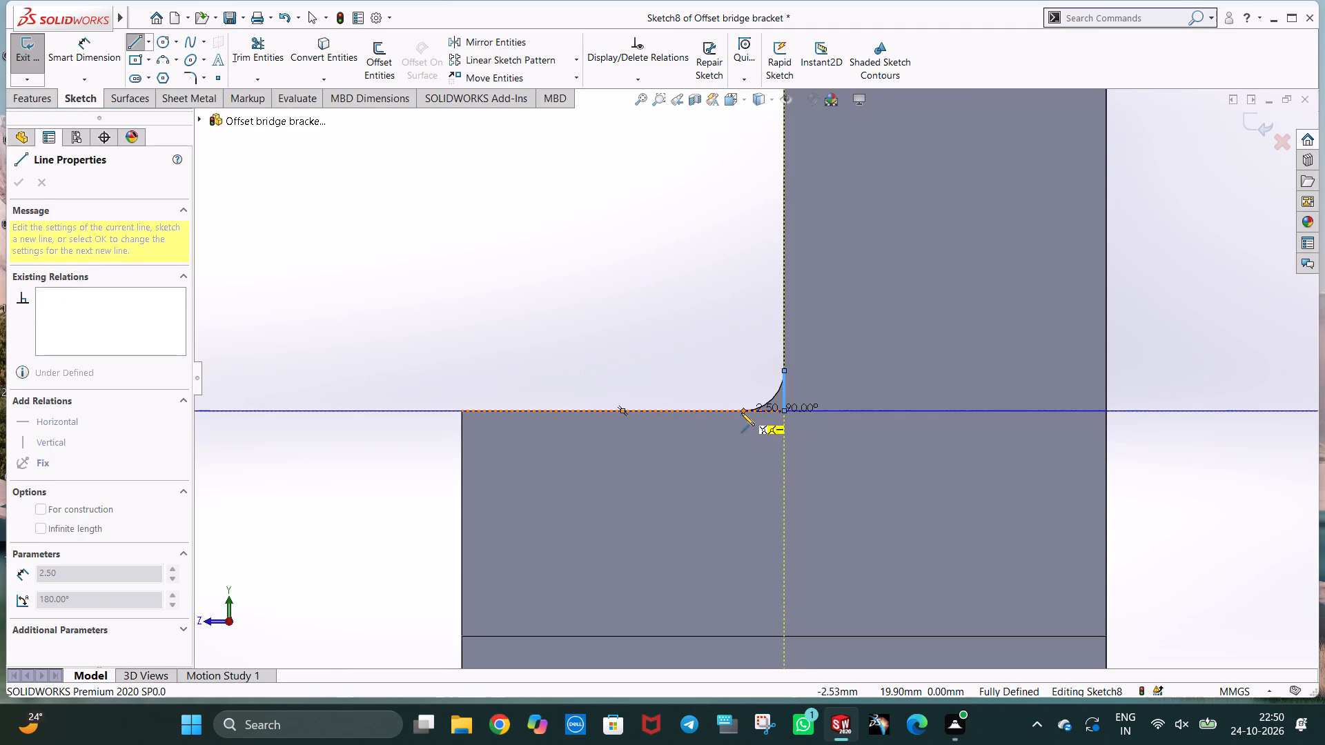
click(743, 409)
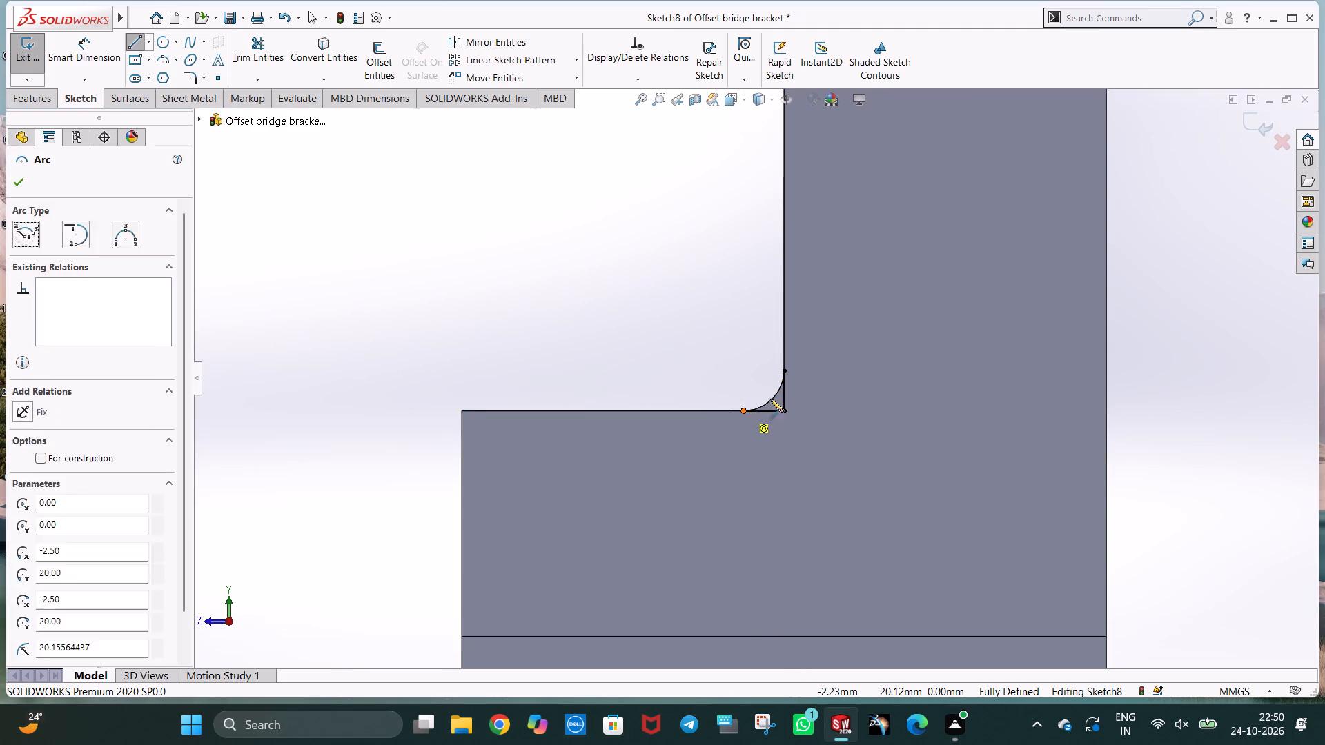
click(783, 370)
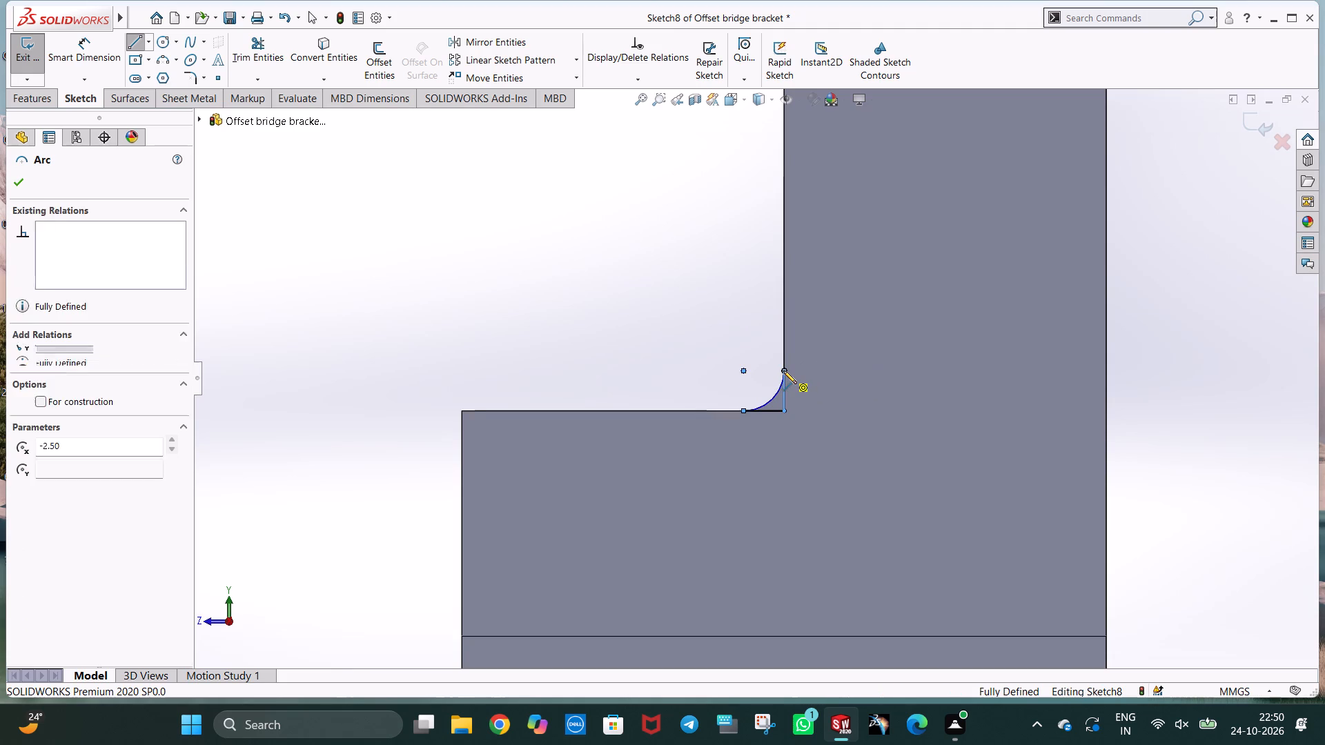
key(Escape)
key(Escape)
key(Escape)
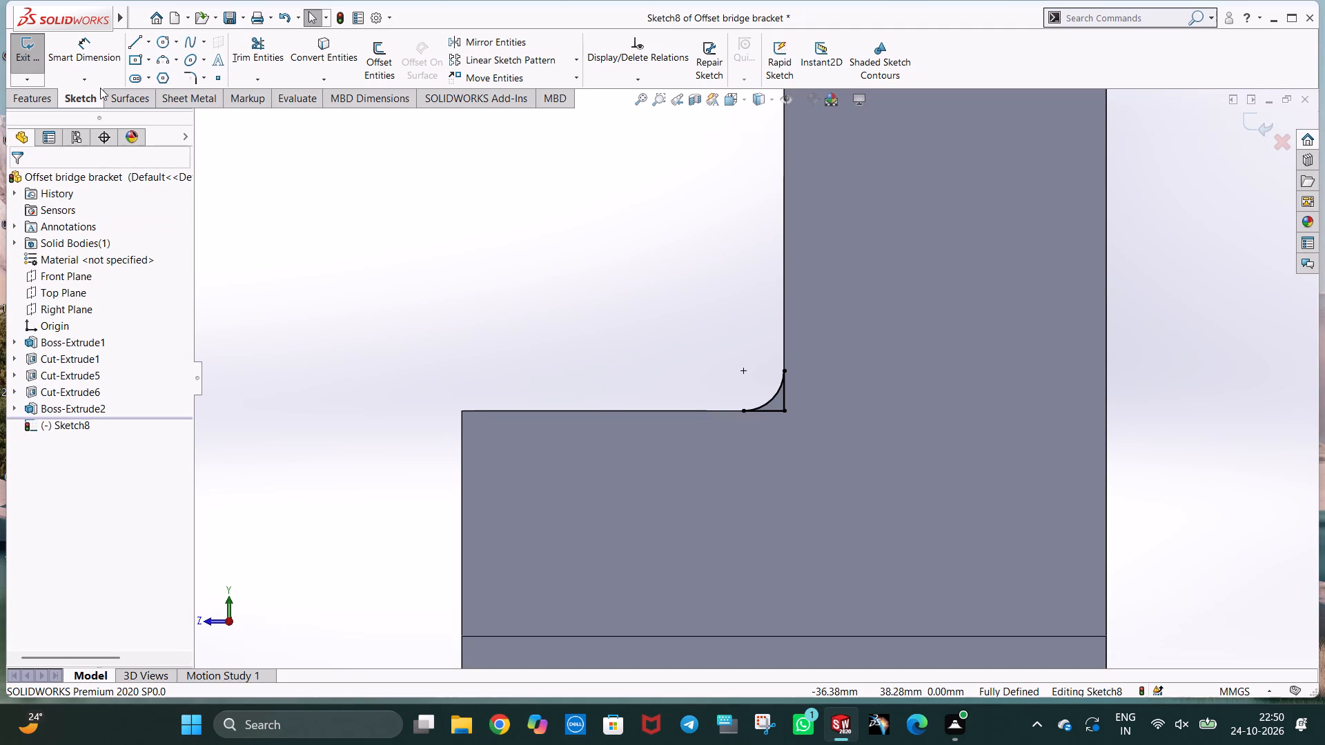
Extrude the right leg's corner profile as a 6 mm blind boss, direction reversed into the leg's thickness.
click(37, 106)
click(41, 67)
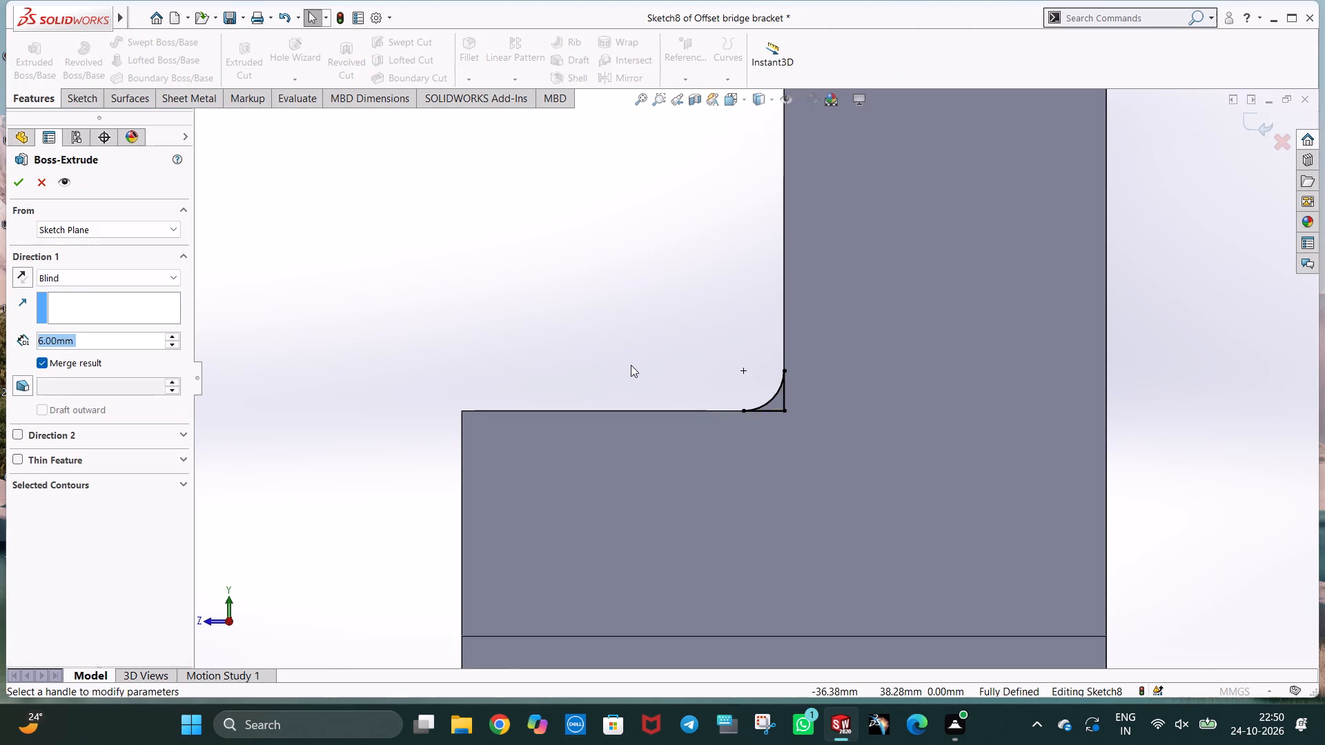
middle_drag(636, 369, 738, 446)
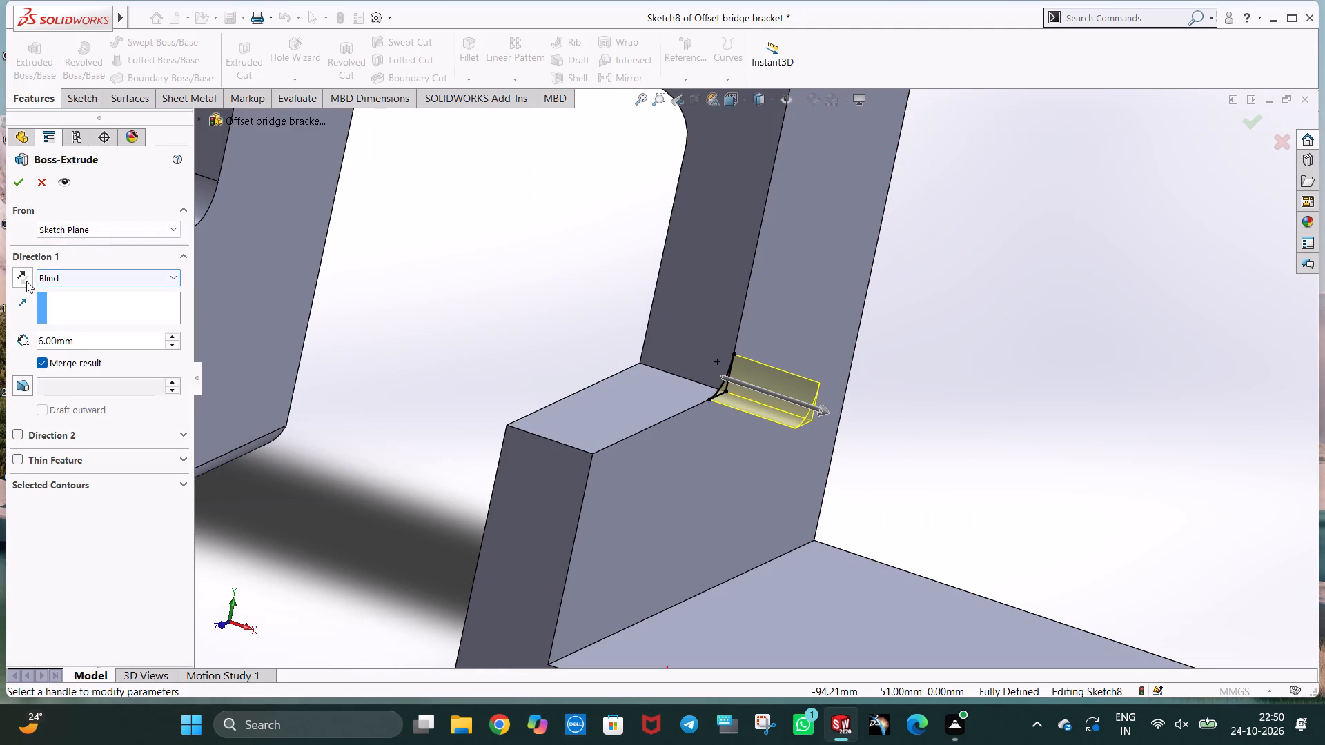
click(26, 281)
click(17, 188)
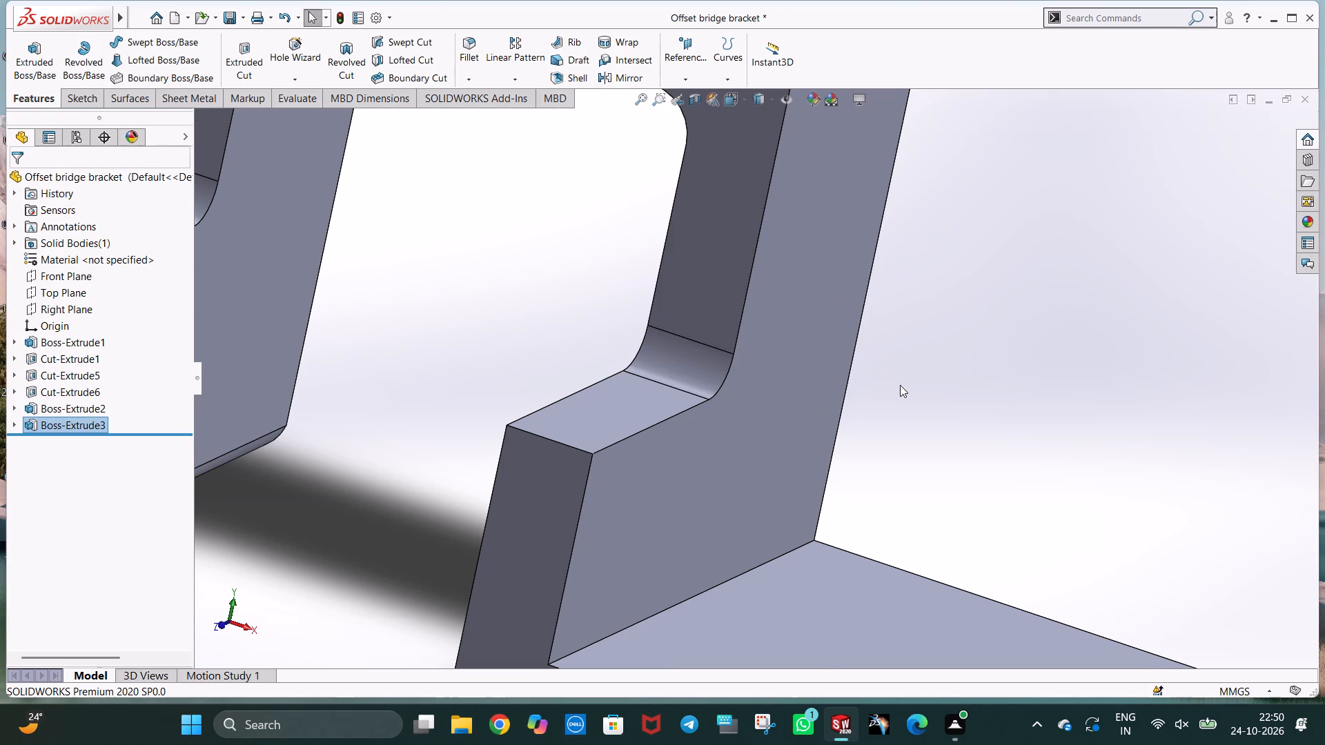
Start a sketch on the right flange's top face and draw a 16 mm vertical construction line from the midpoint of its front edge.
key(ctrl+1)
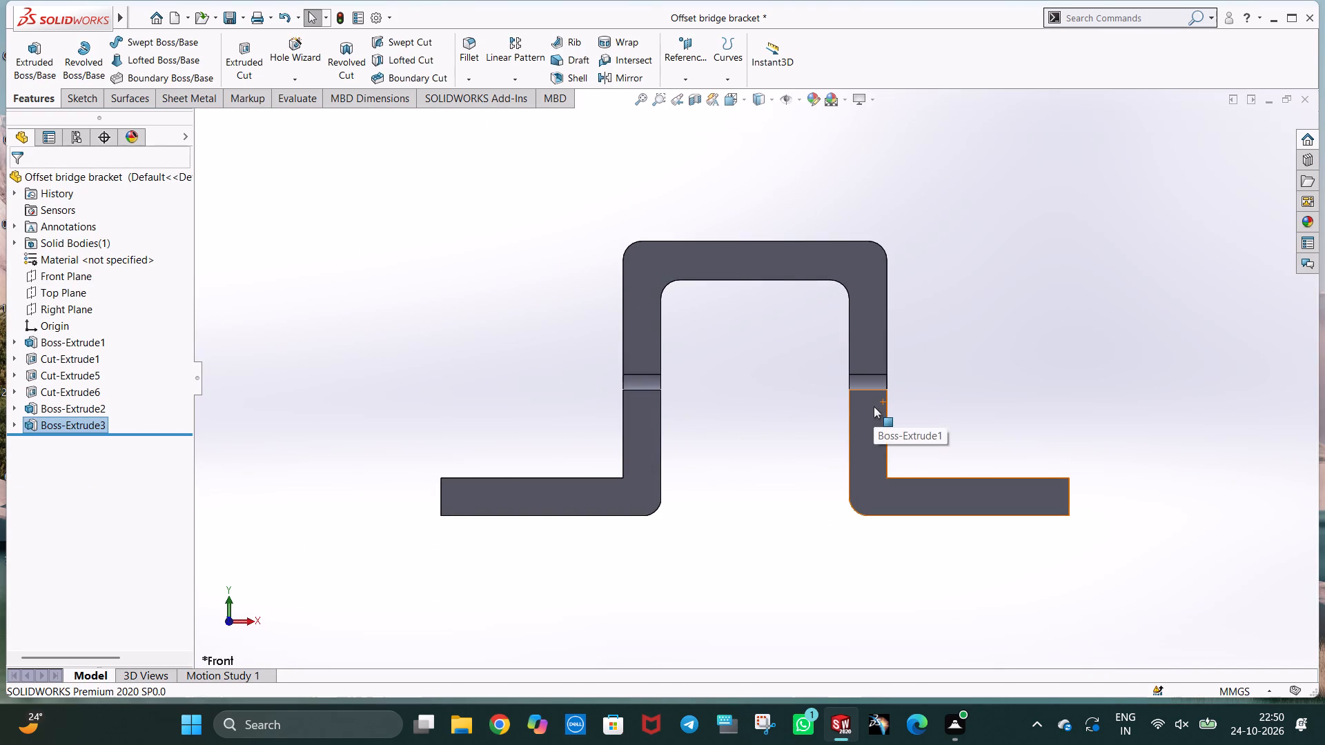
key(ctrl+7)
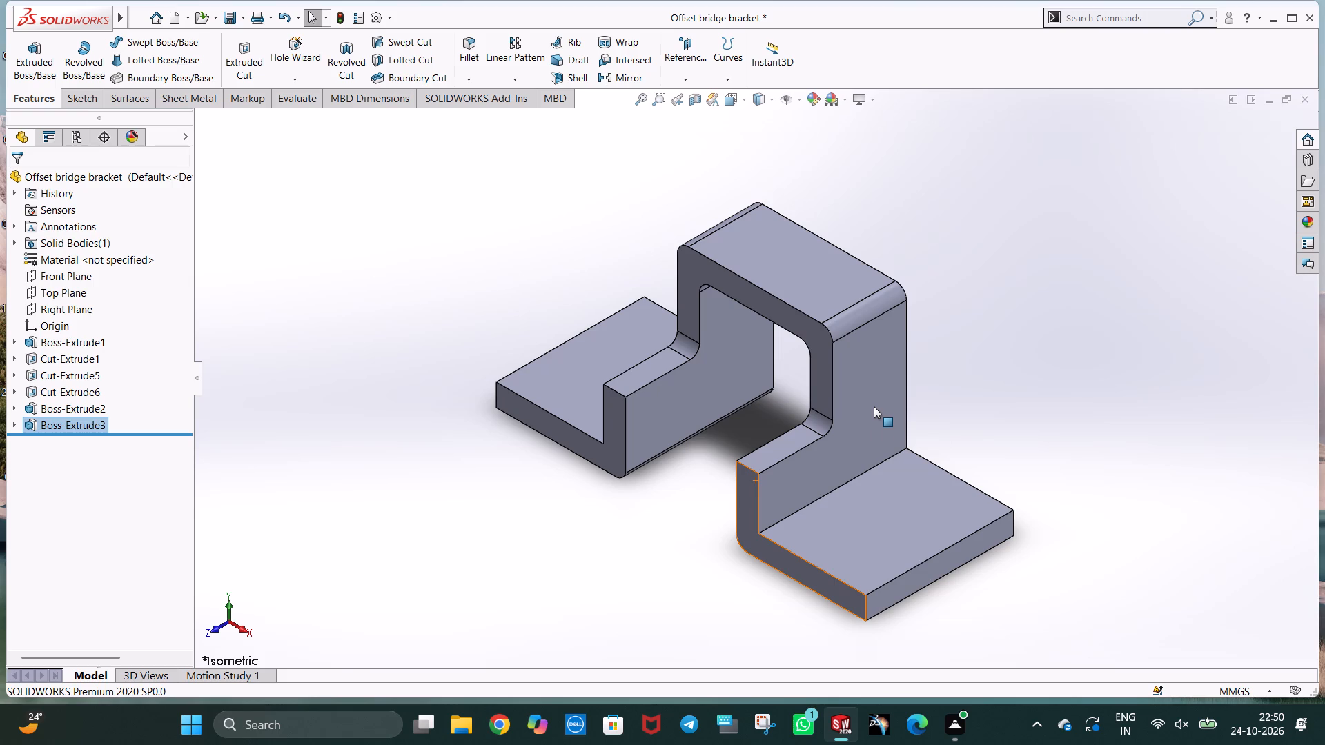
click(1066, 322)
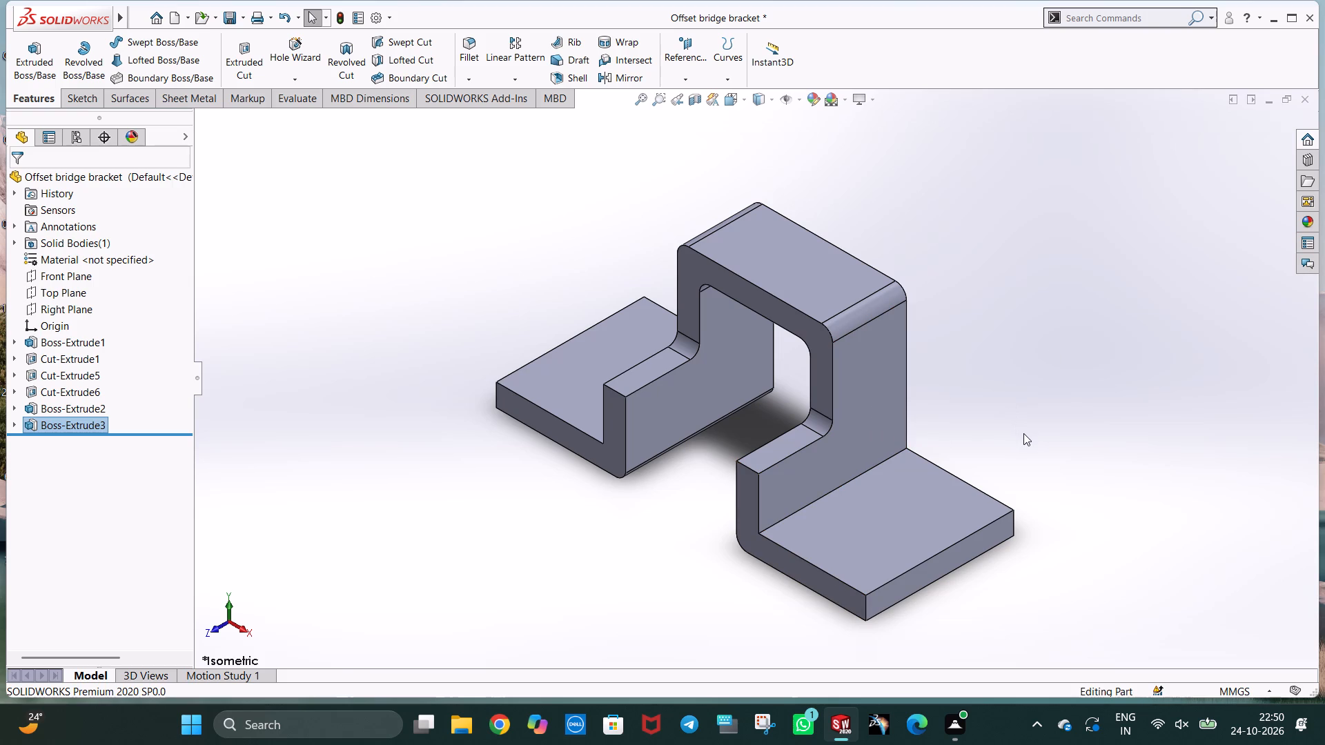
right_click(916, 493)
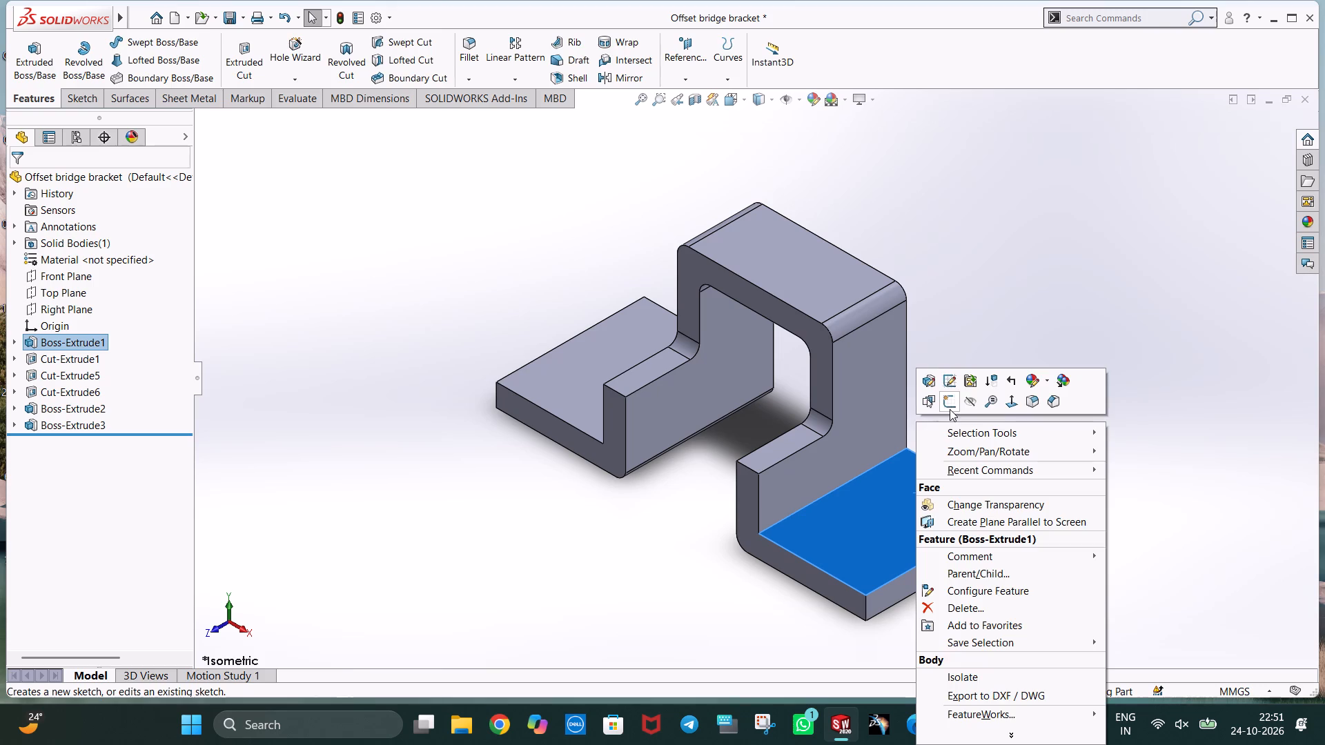
click(950, 409)
key(ctrl+8)
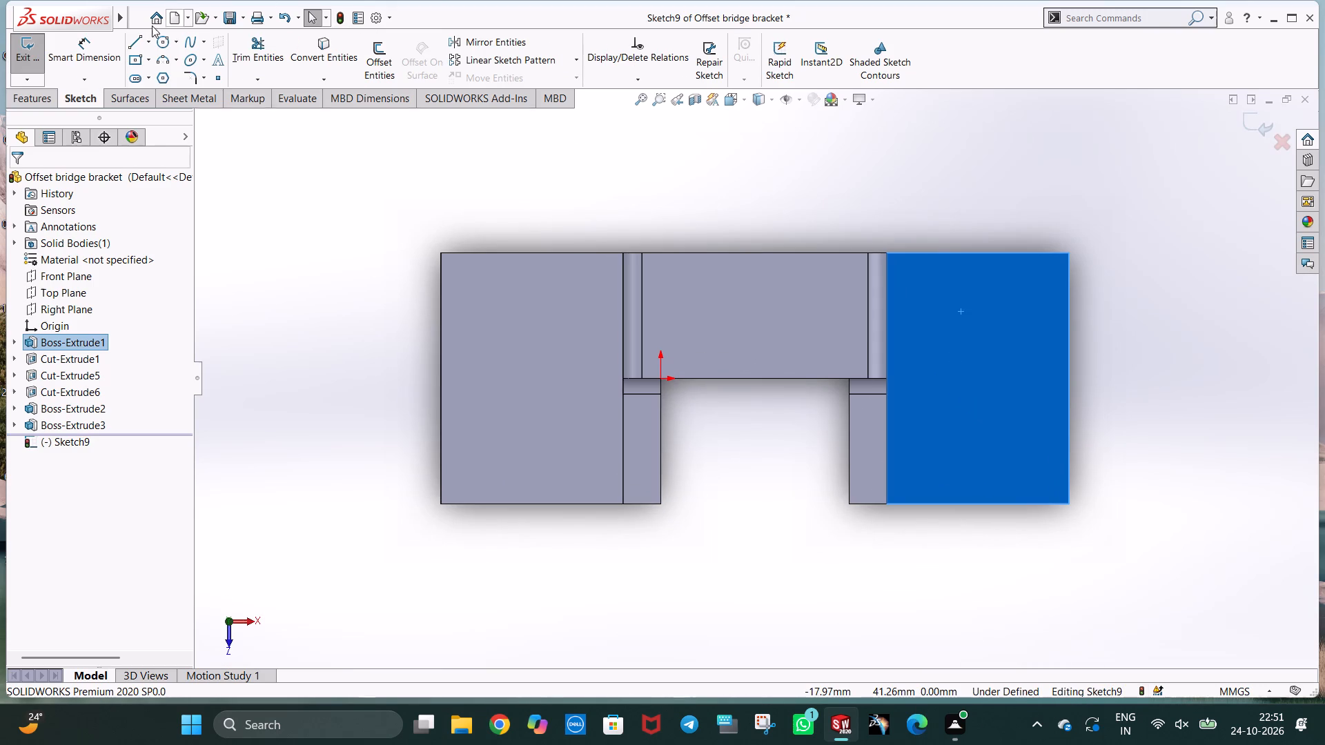
click(150, 43)
click(151, 72)
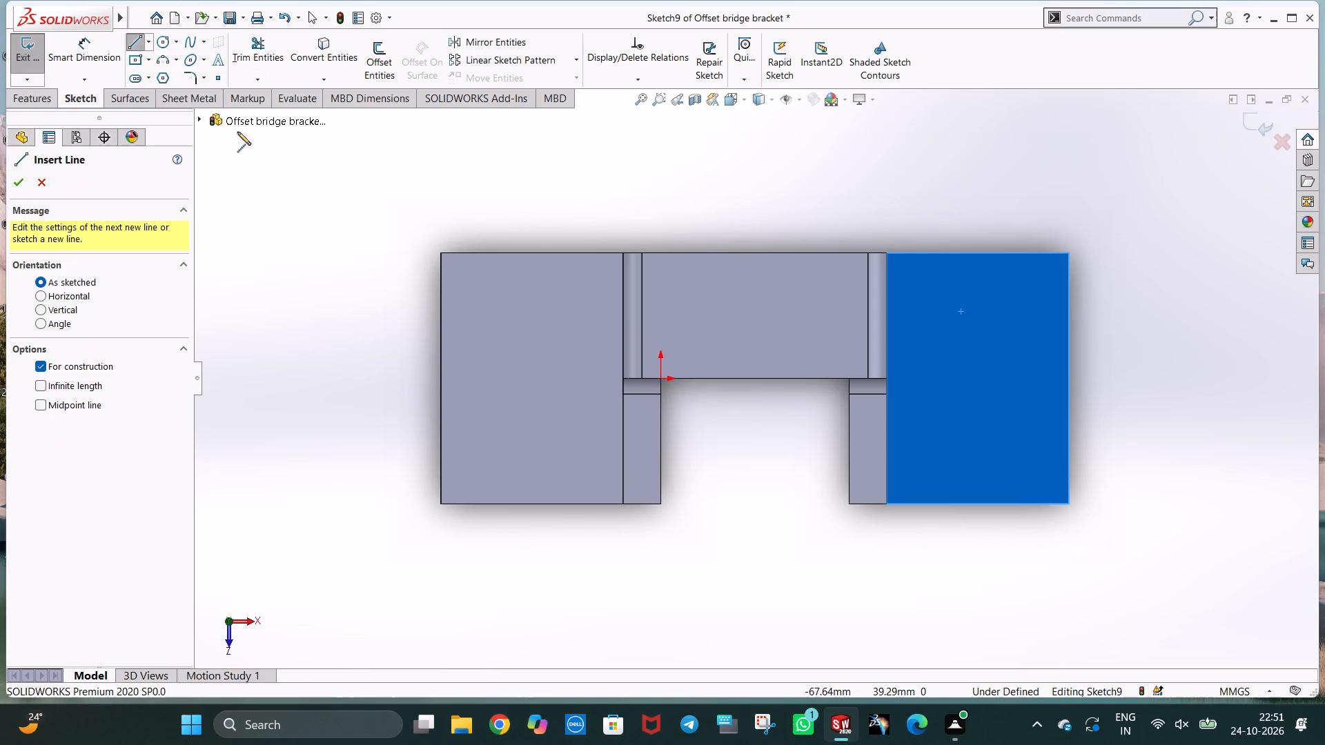
click(975, 501)
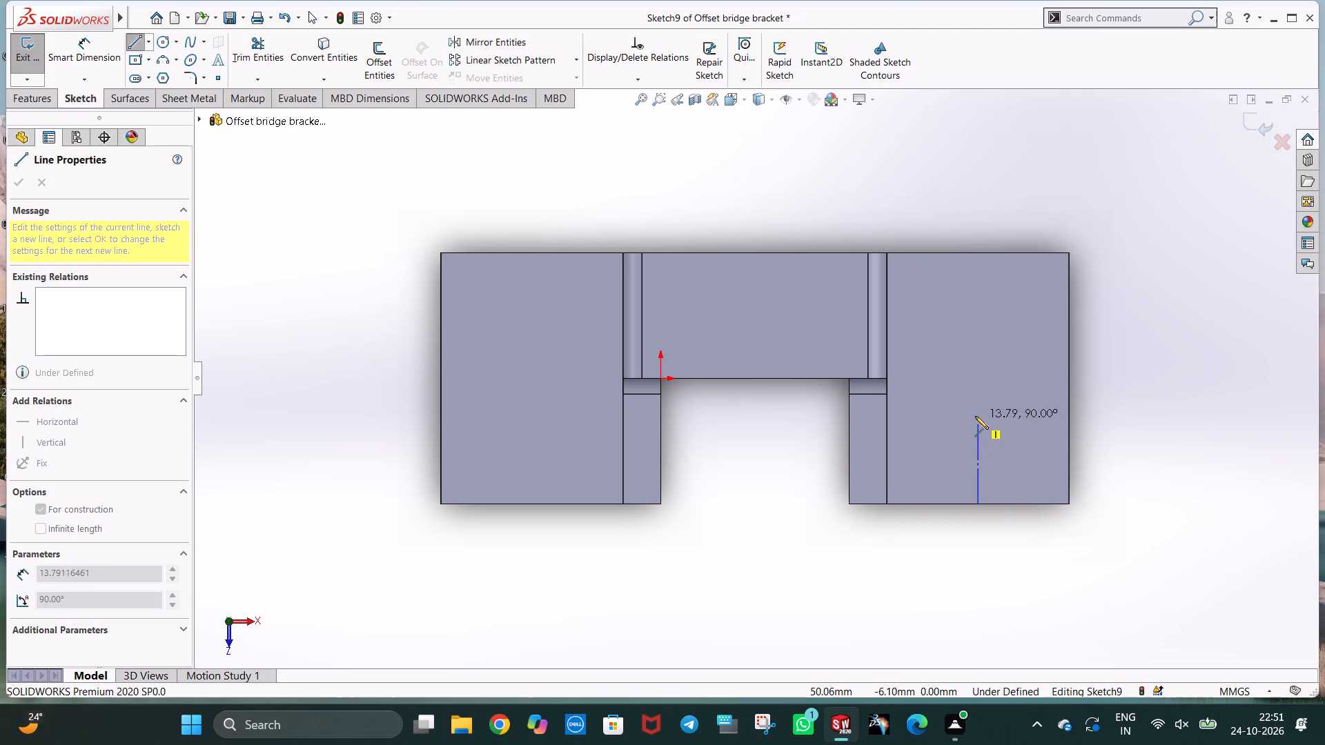
click(975, 416)
text(16)
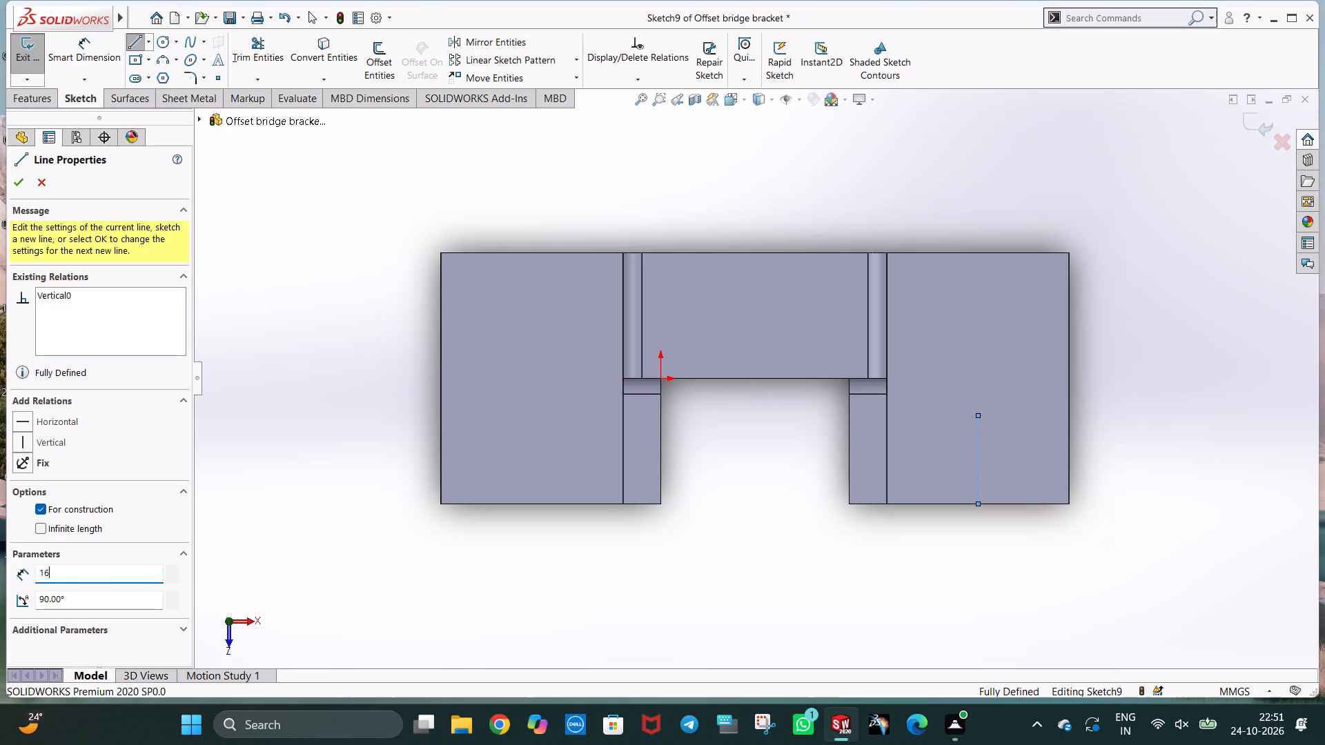
key(Return)
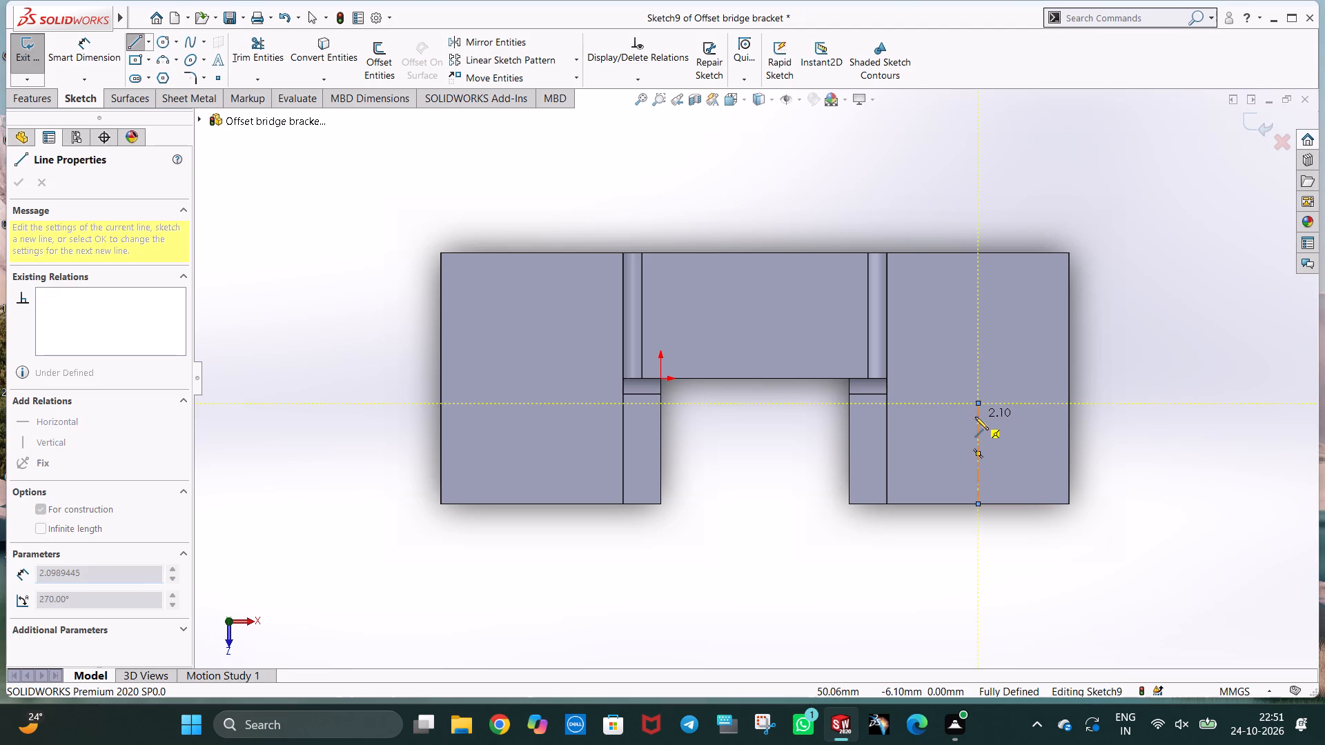
key(Escape)
key(Escape)
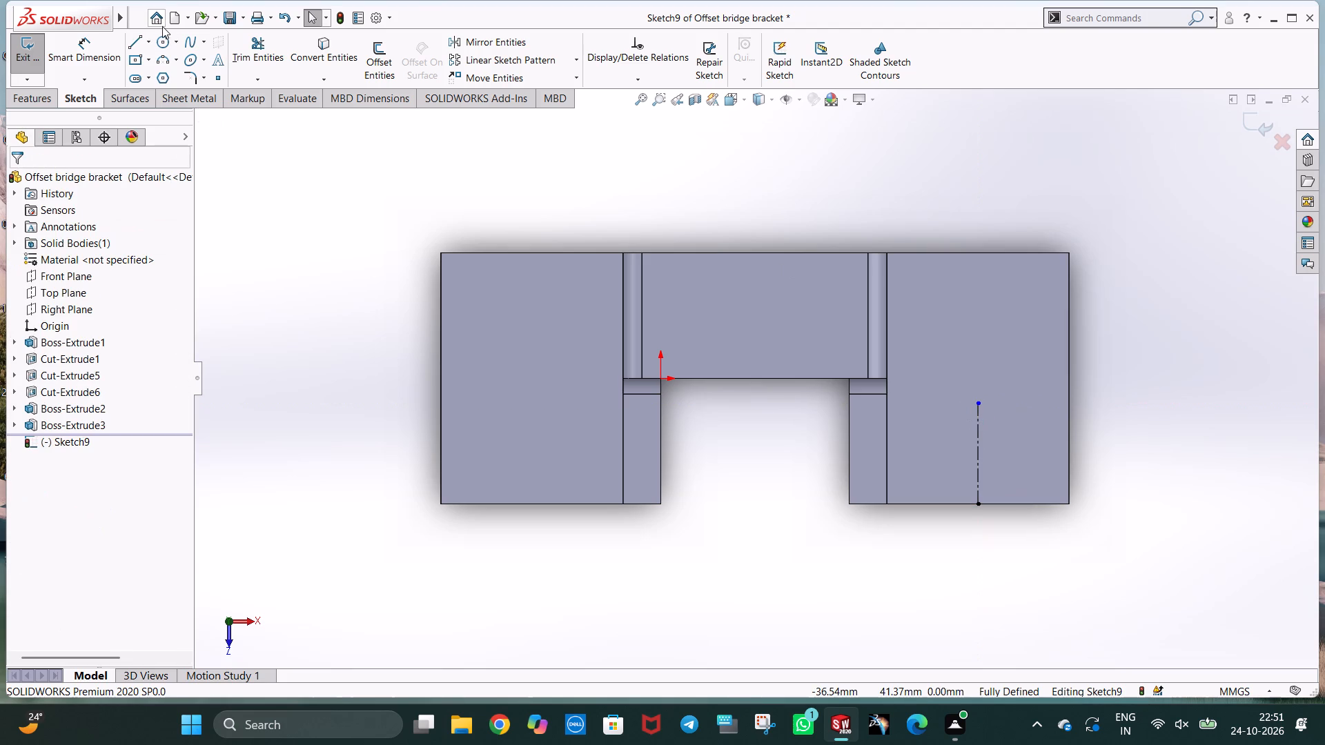
Draw a circle with a 4 mm radius centred on the upper end of the right flange's 16 mm construction line.
click(161, 36)
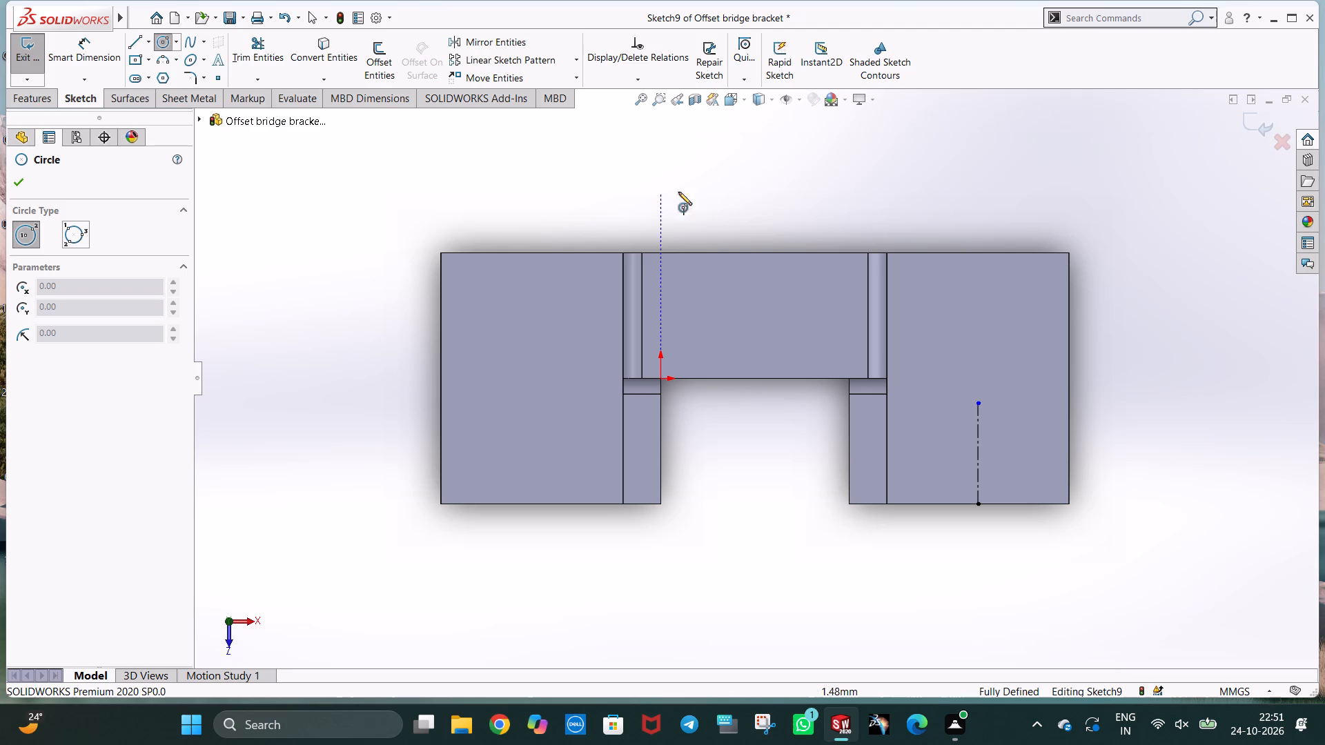
click(980, 402)
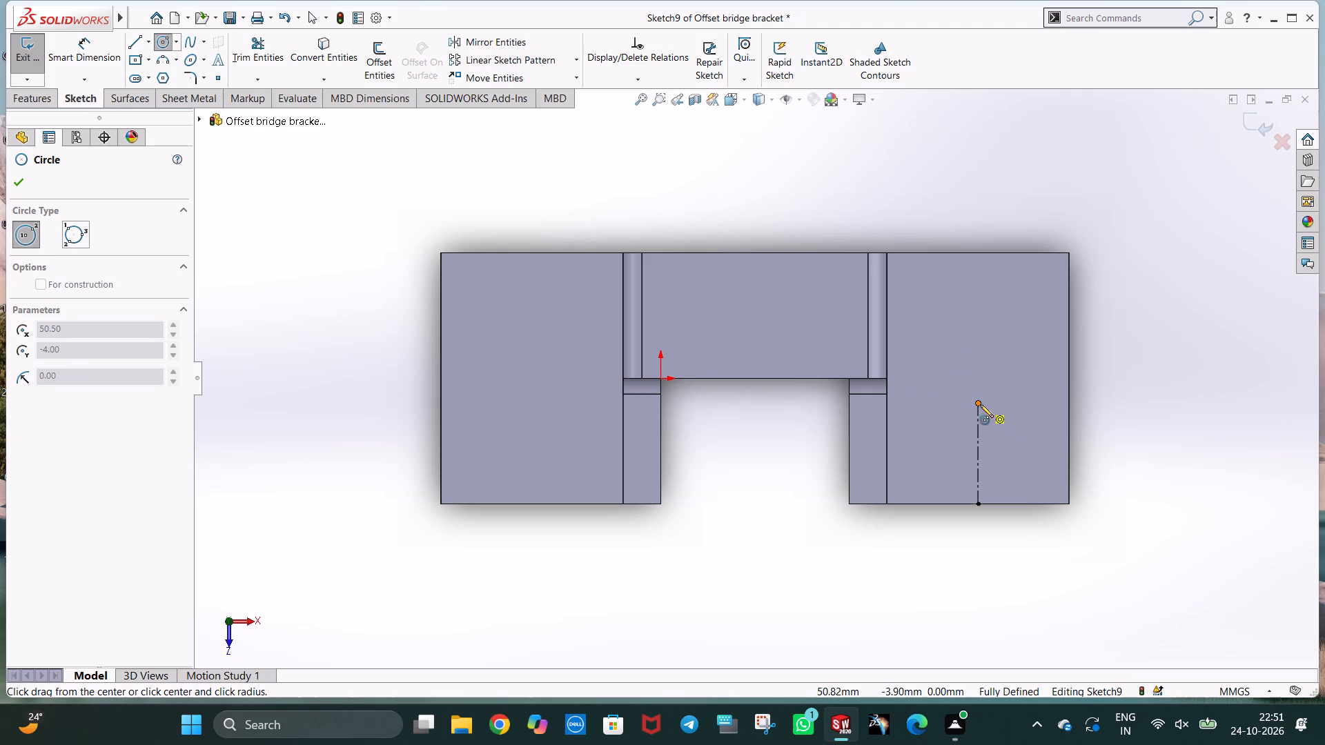
click(990, 425)
key(4)
key(Return)
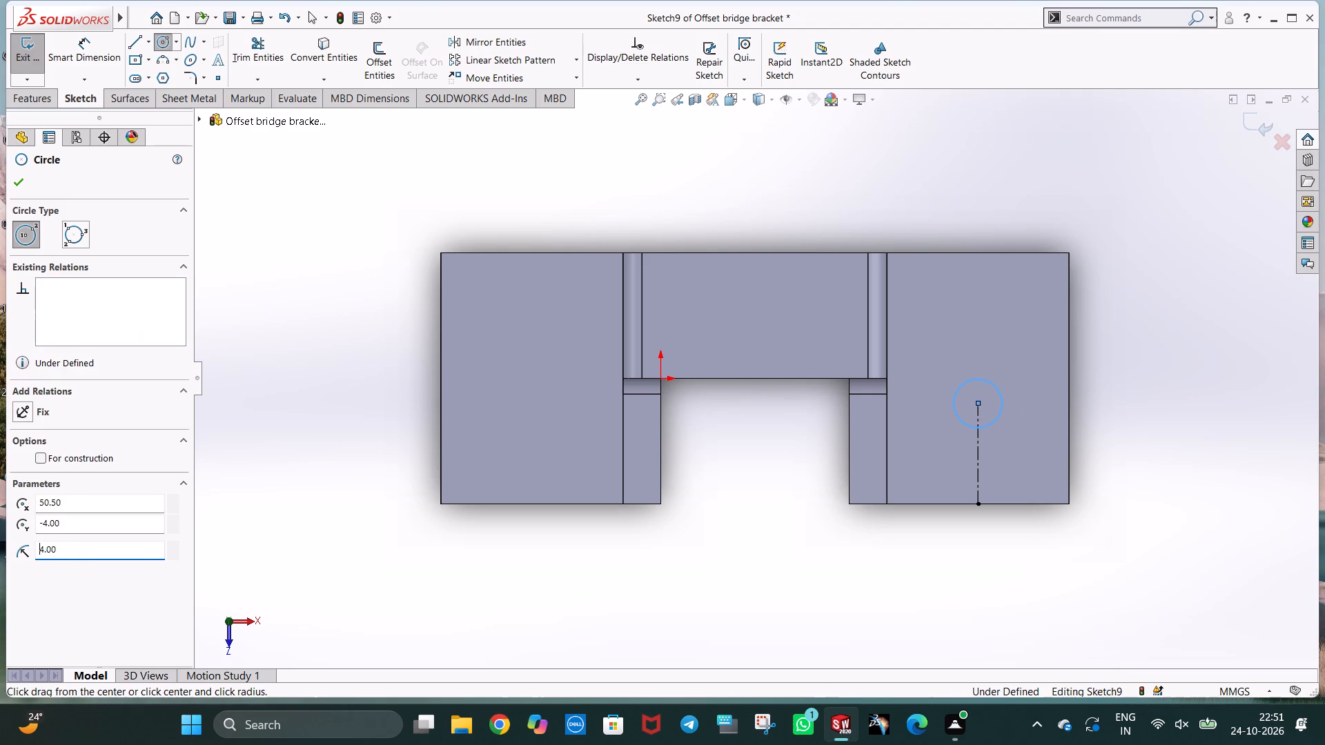
key(Escape)
key(Escape)
key(Escape)
click(1102, 376)
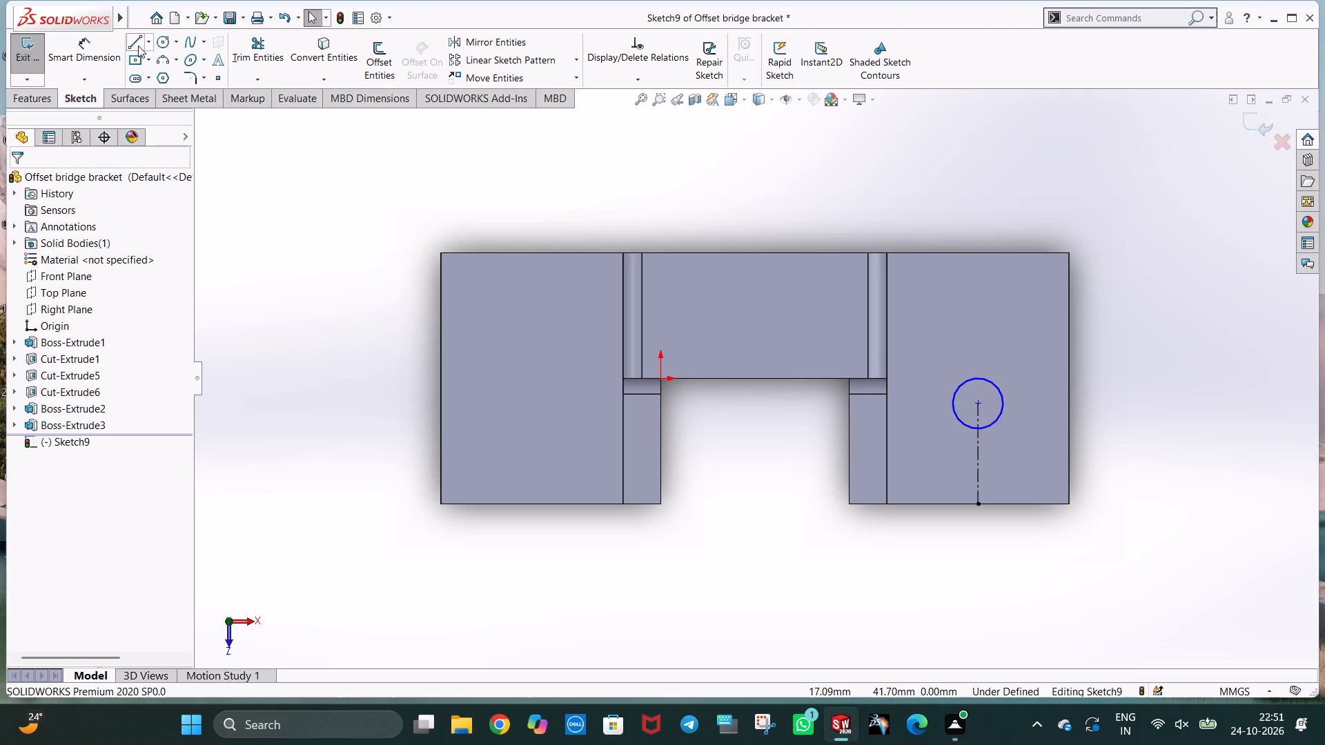
Draw a 12 mm vertical construction line from the circle's centre toward the flange's back edge.
click(150, 43)
click(157, 74)
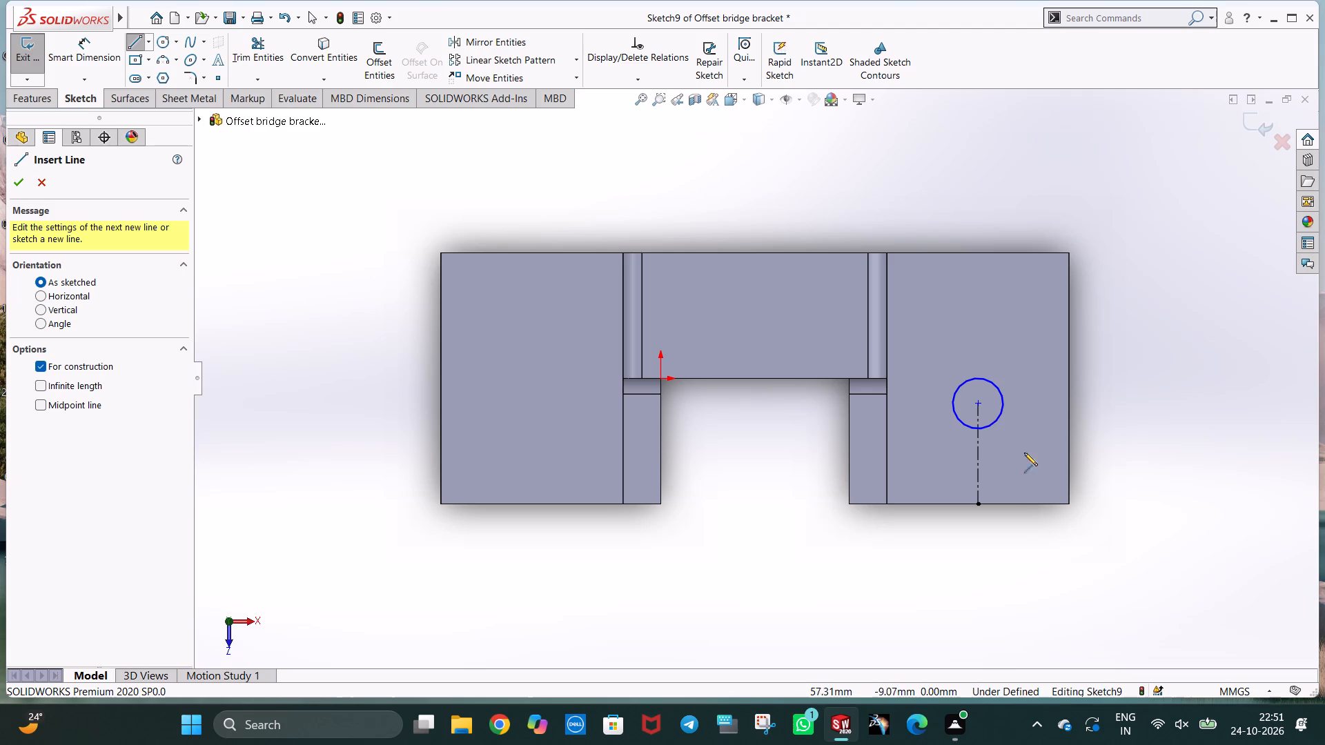
click(980, 404)
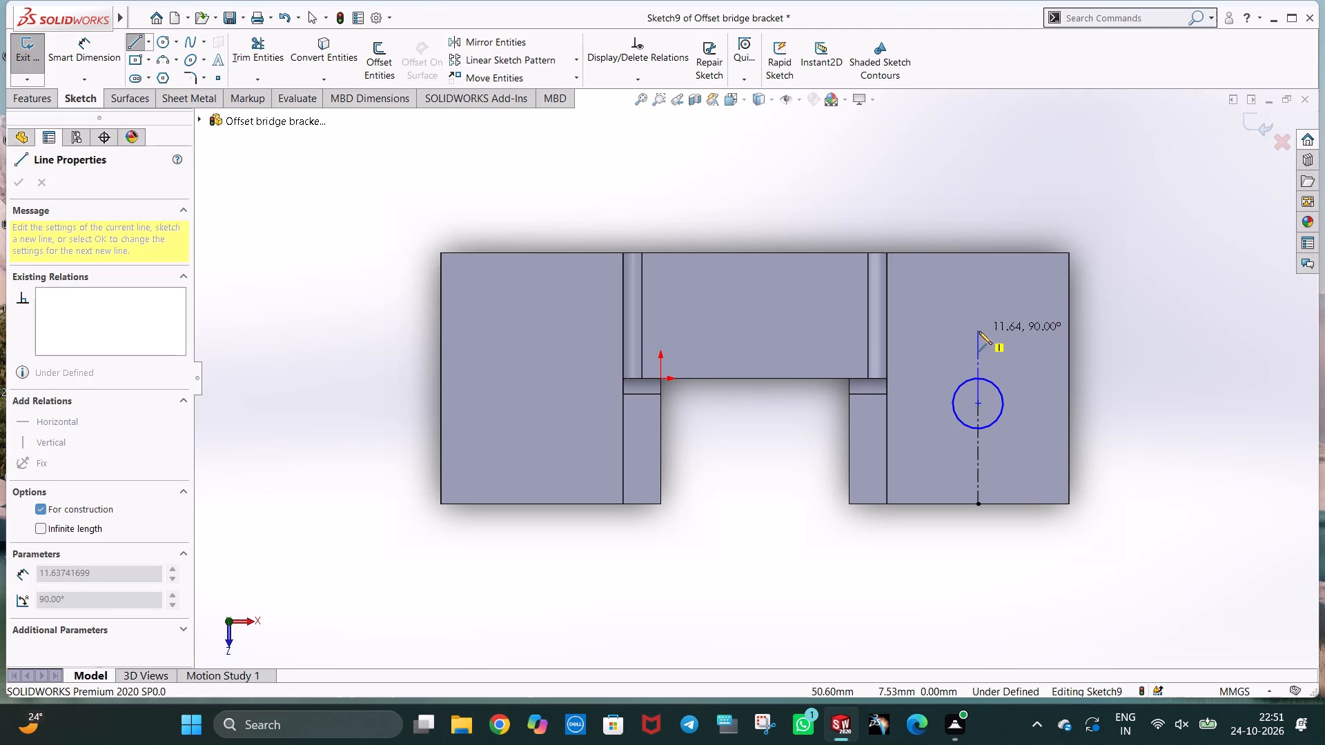
click(977, 330)
text(12)
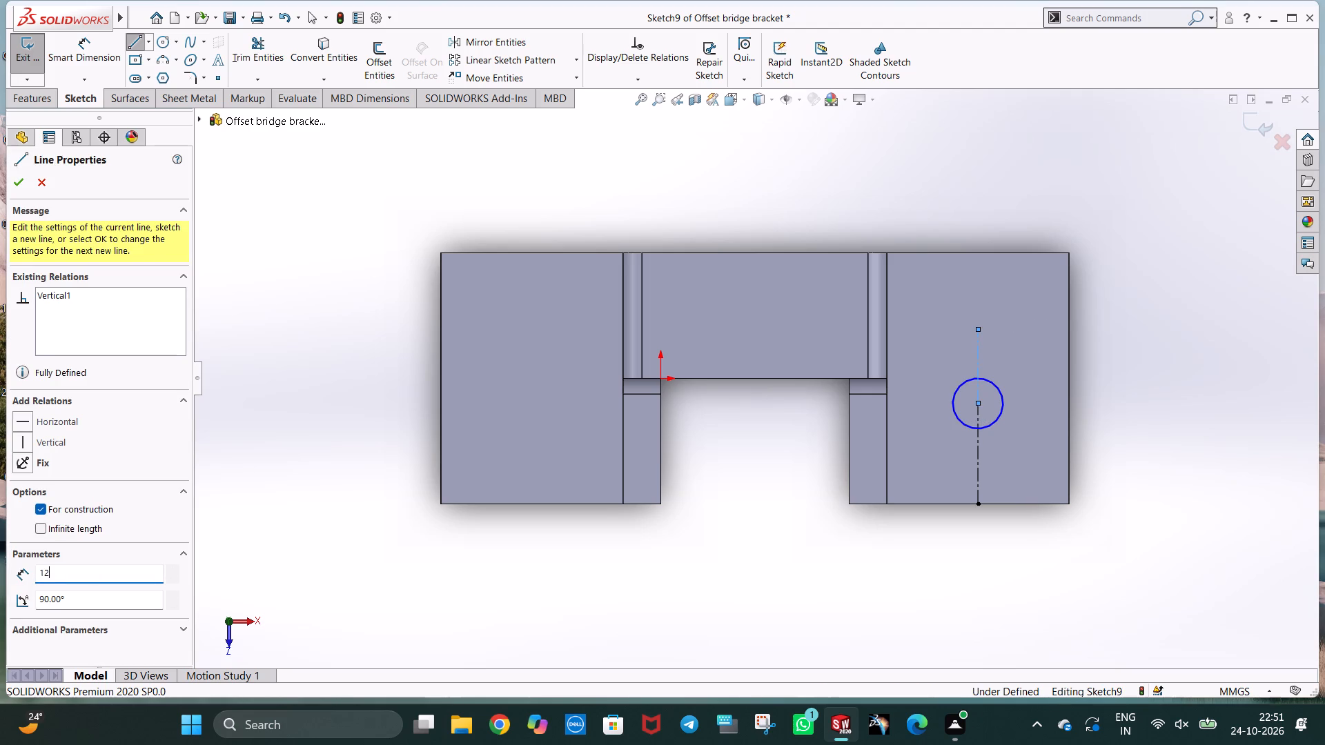
key(Return)
key(Escape)
key(Escape)
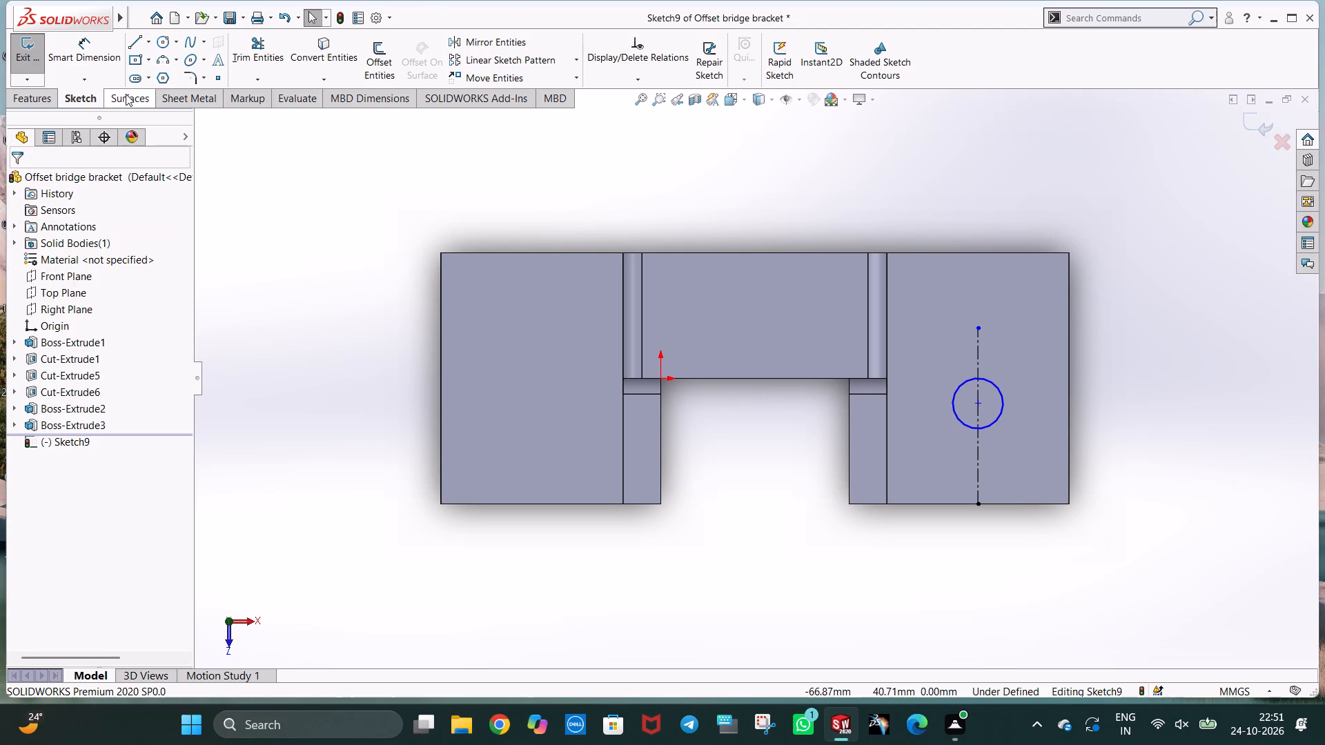
Draw a second circle with a 4 mm radius at the upper end of the 12 mm construction line and save the part.
click(163, 45)
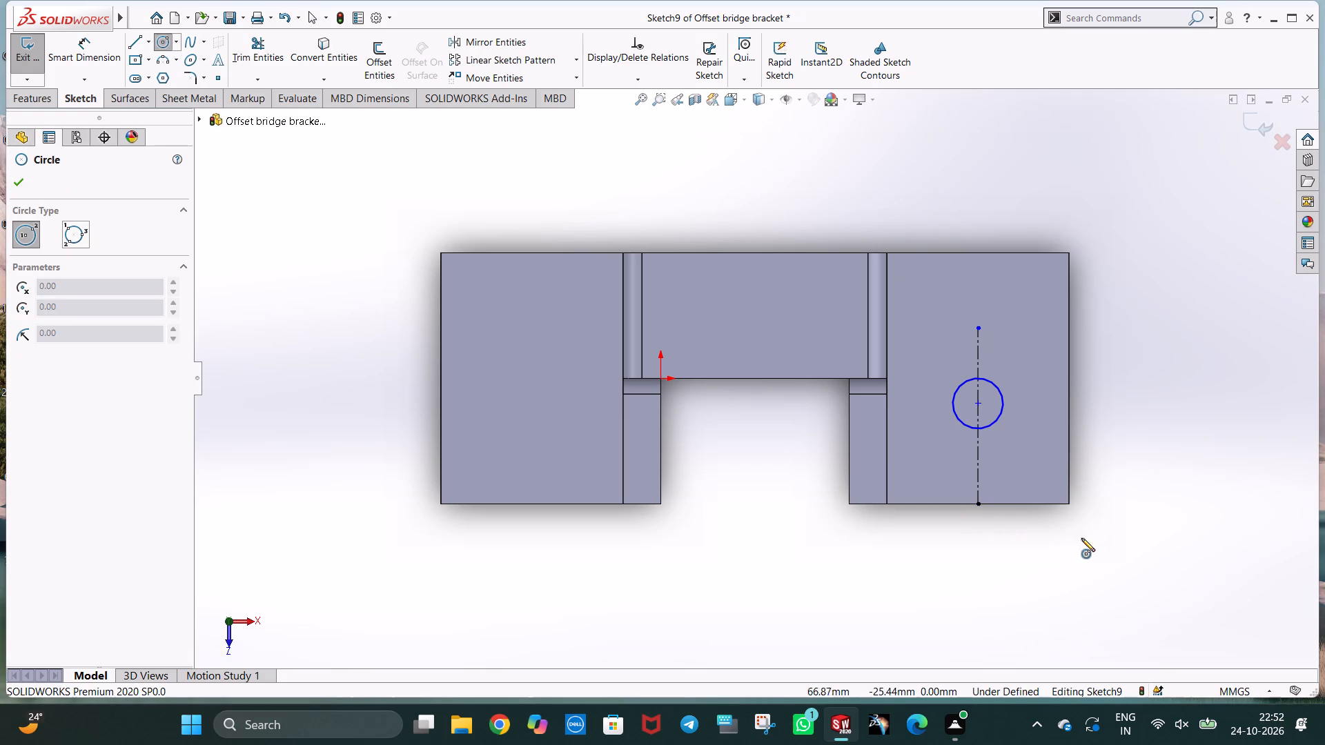
click(979, 328)
click(997, 351)
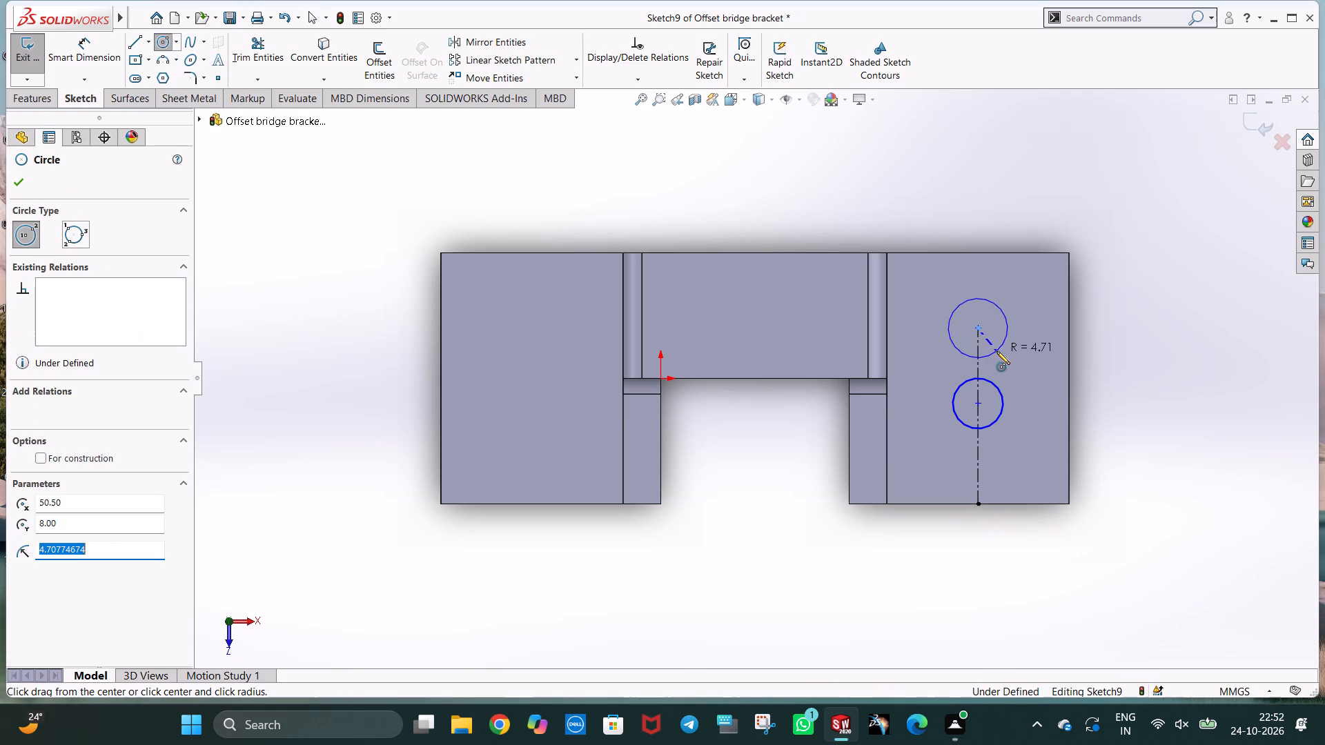
key(4)
key(Return)
key(Escape)
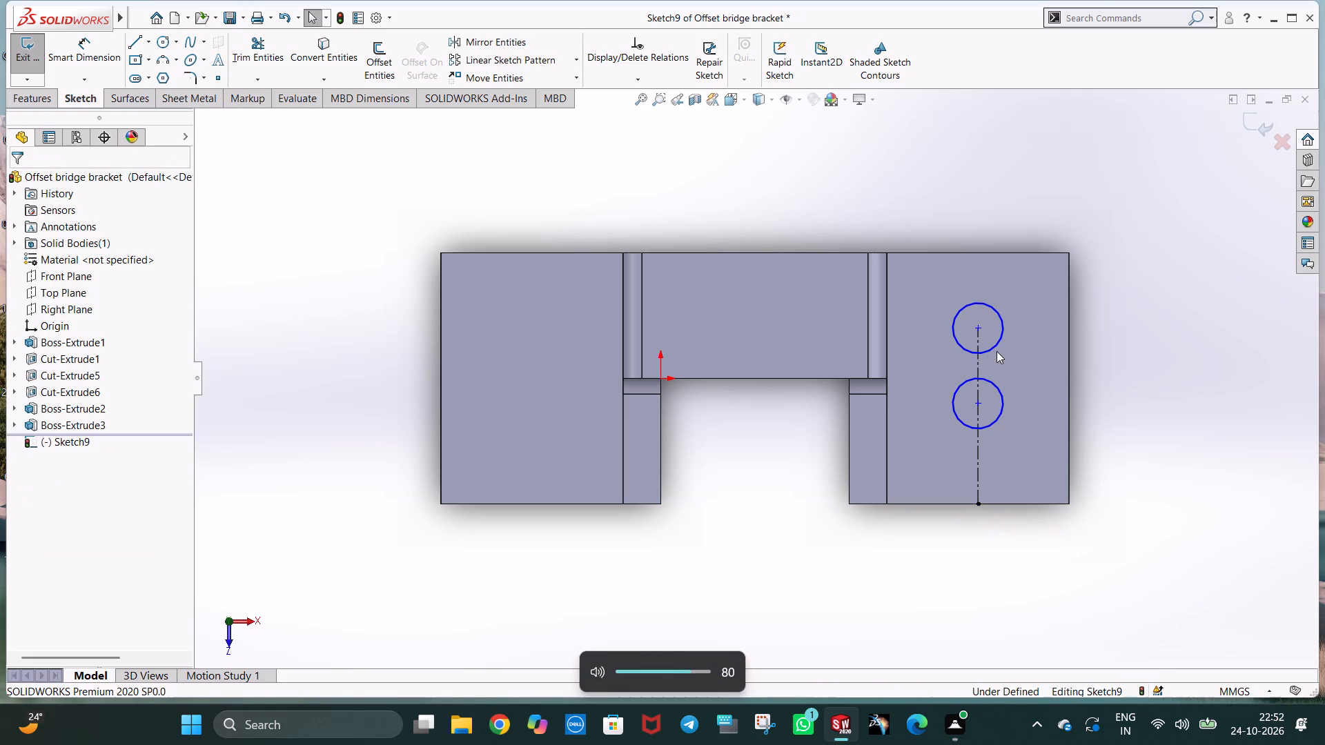
click(996, 236)
key(Escape)
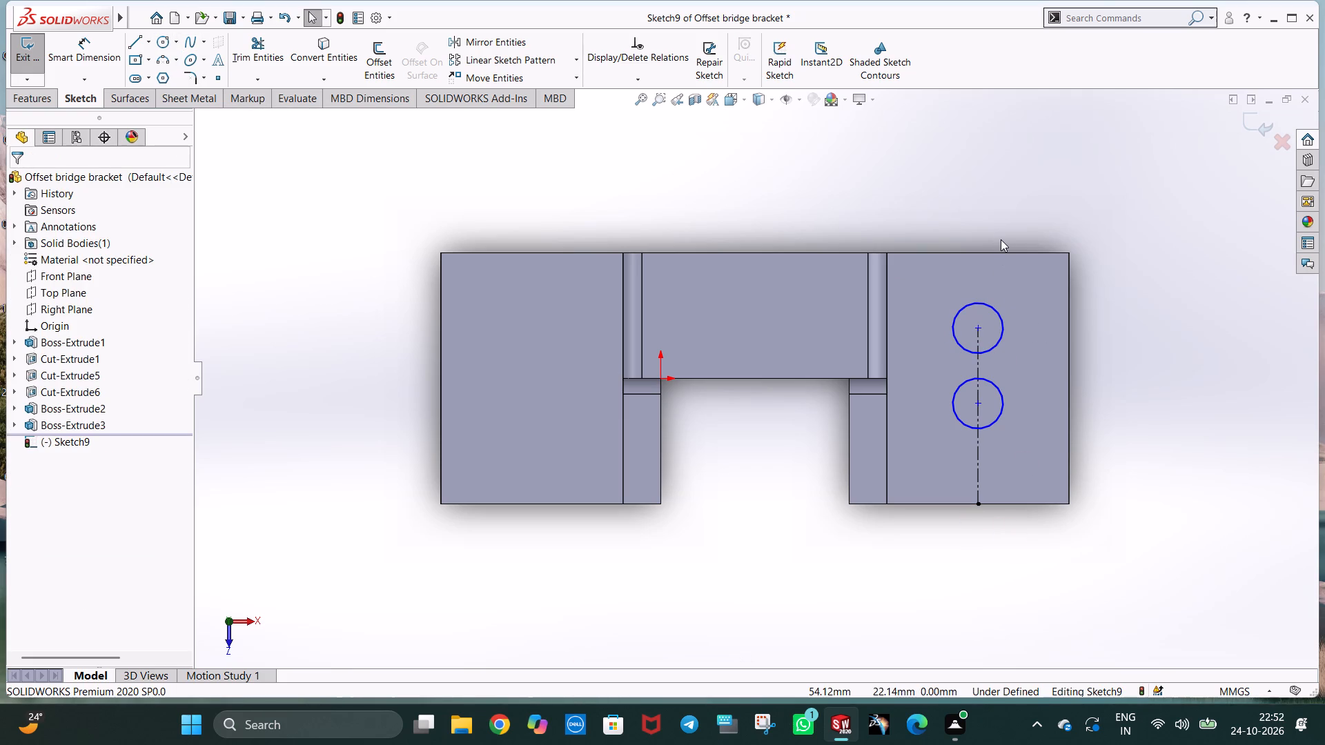
key(ctrl+s)
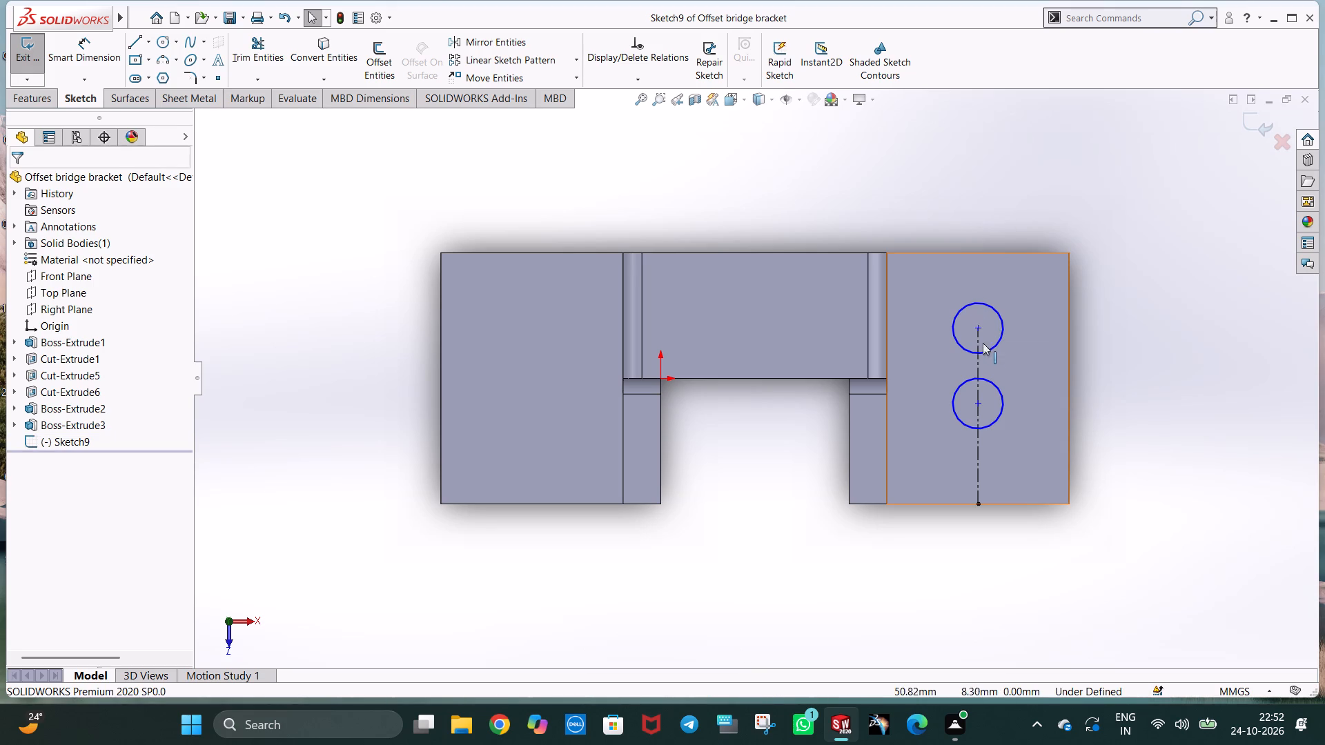
Dimension the two vertical construction lines at 16 mm from the front edge and 12 mm between the circle centres.
click(81, 57)
click(981, 476)
click(1015, 448)
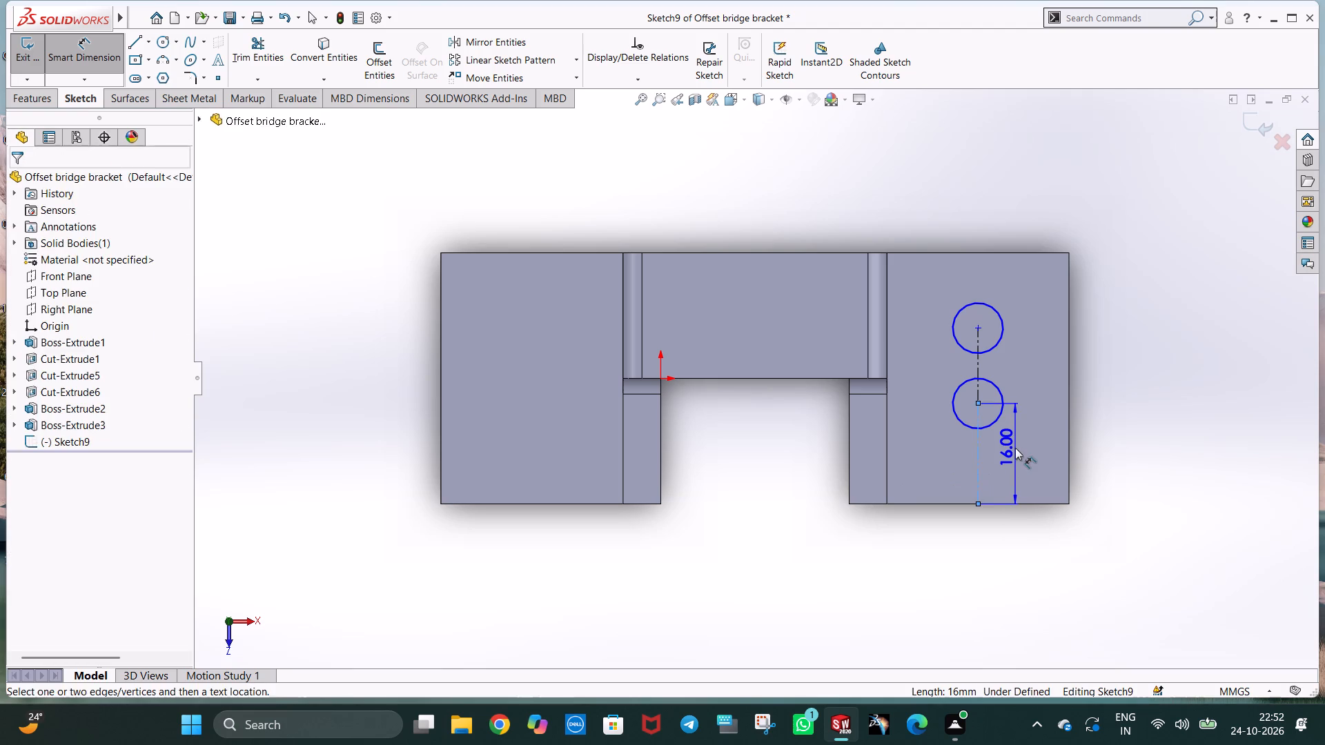
click(954, 421)
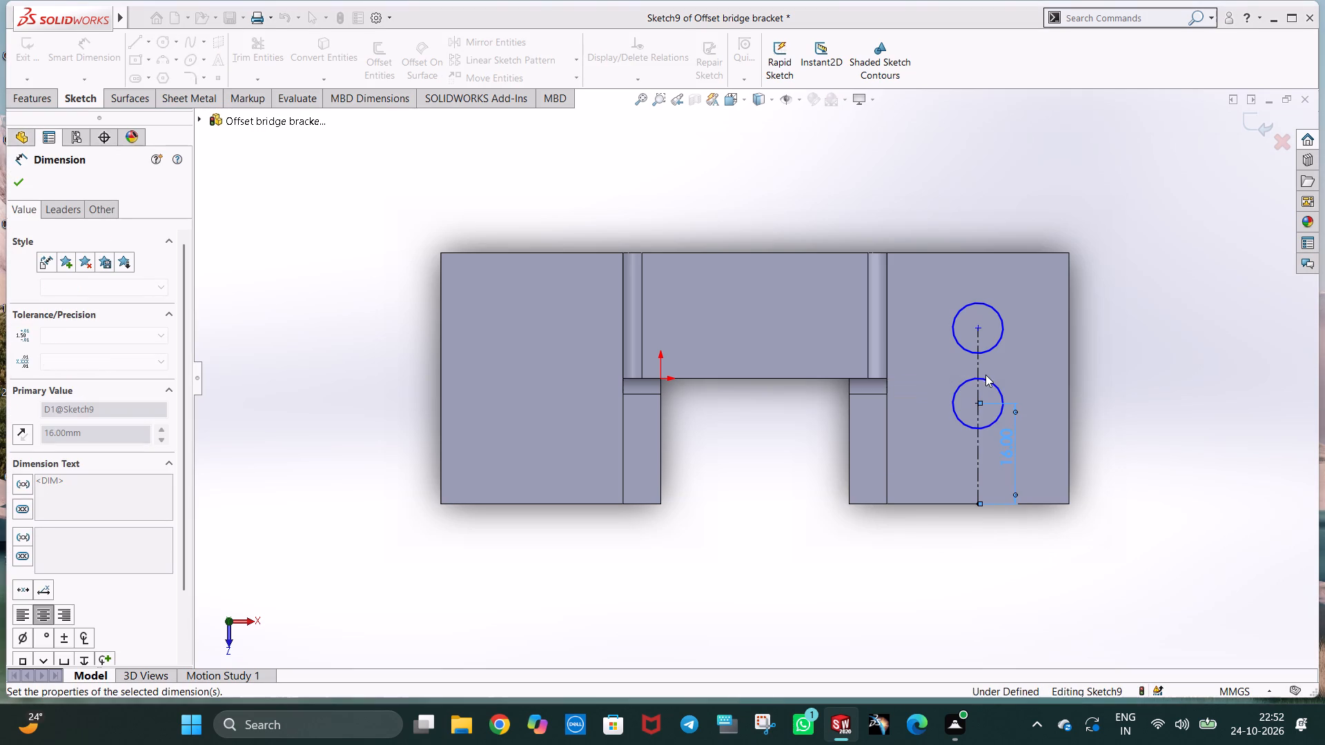
click(978, 370)
click(1032, 353)
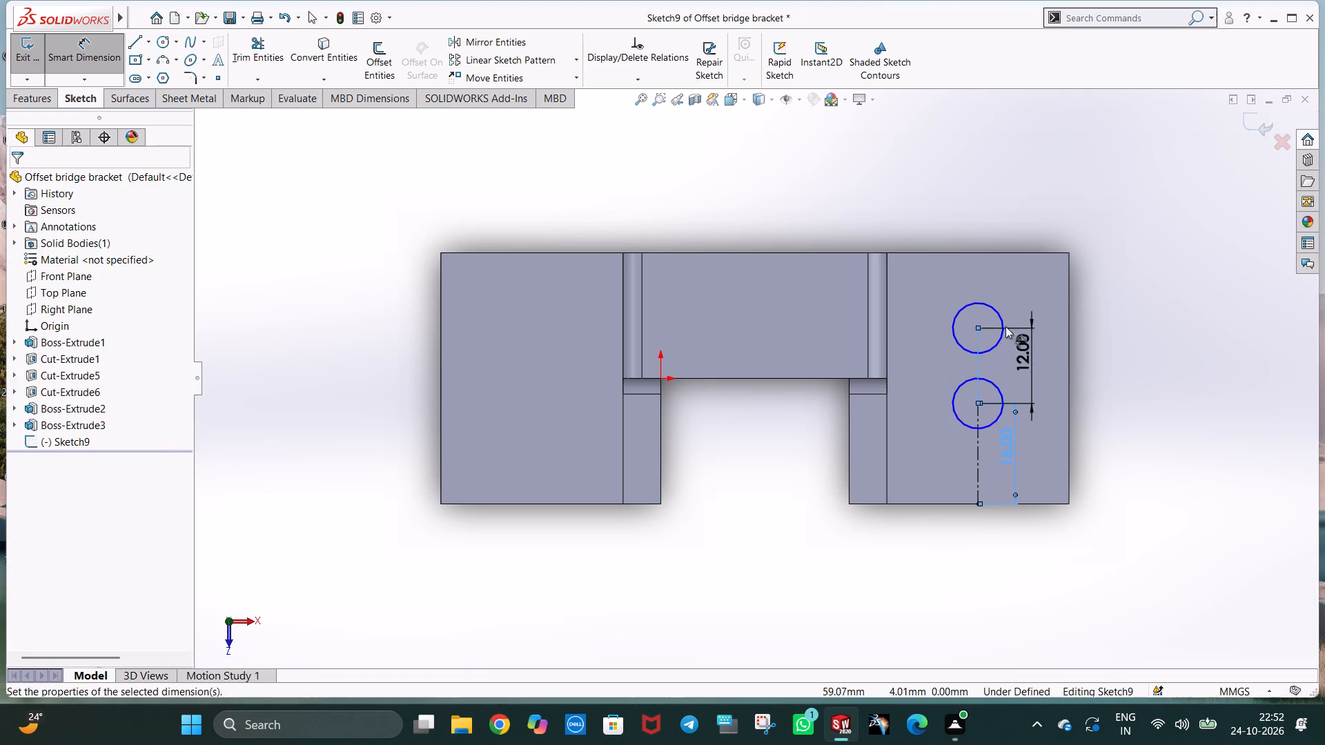
click(972, 332)
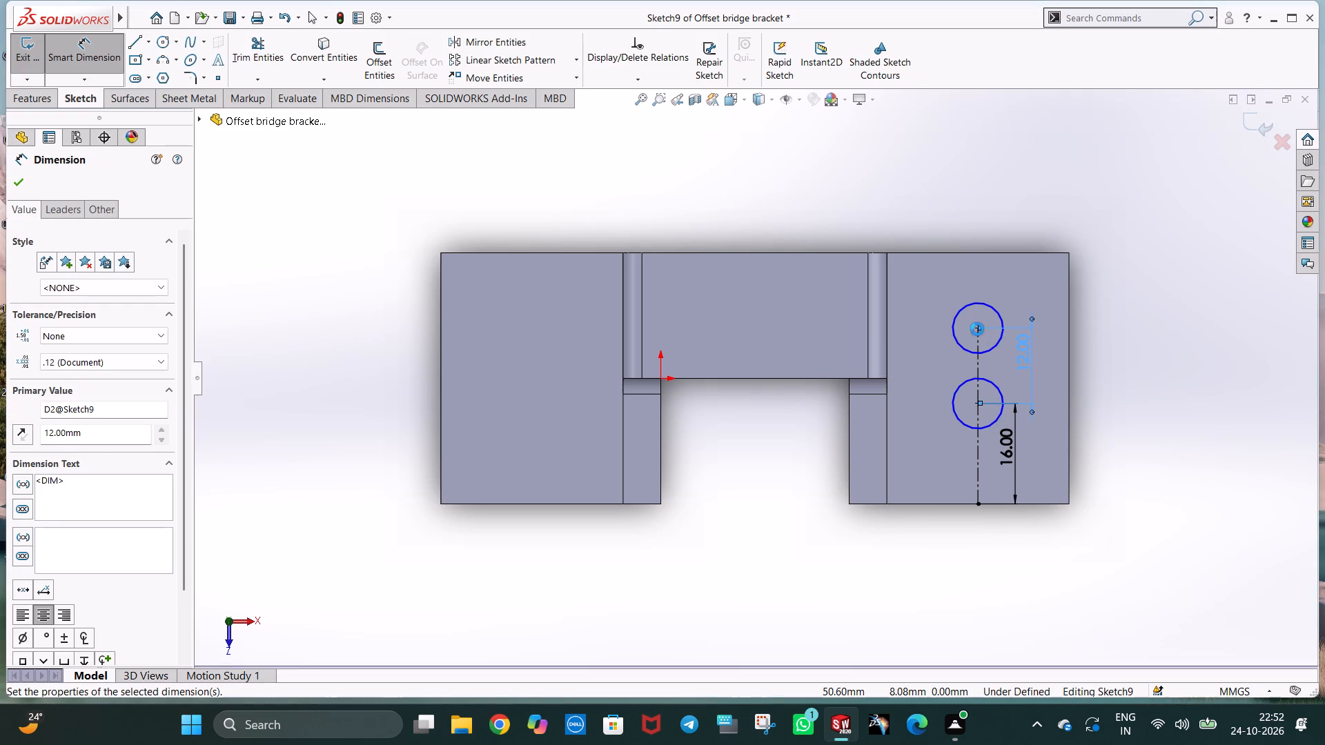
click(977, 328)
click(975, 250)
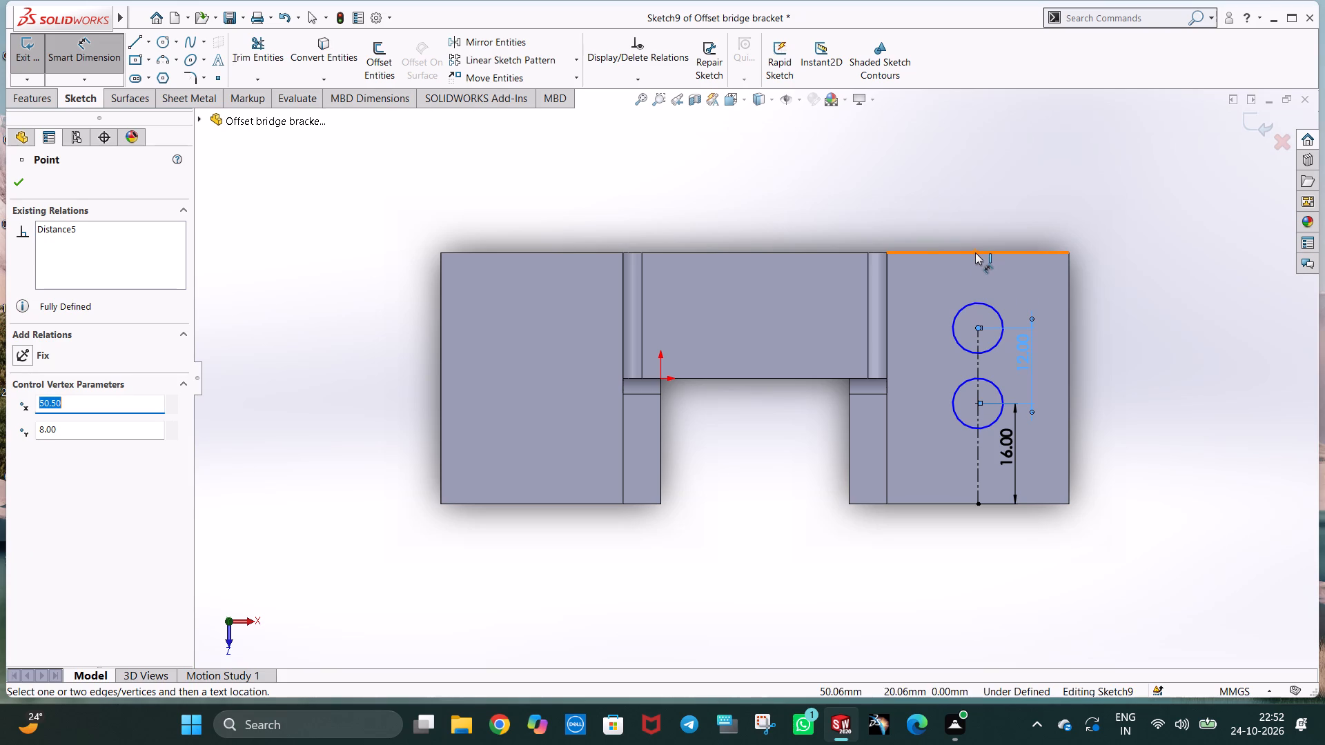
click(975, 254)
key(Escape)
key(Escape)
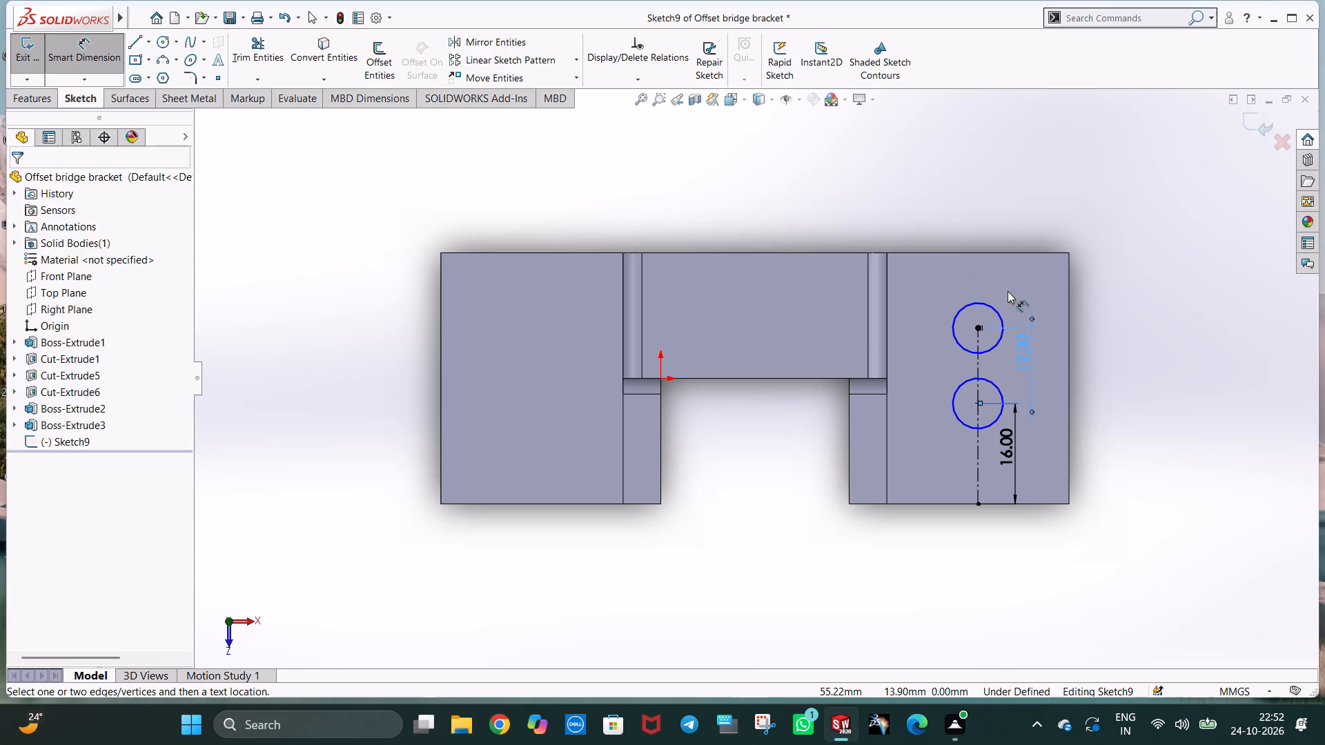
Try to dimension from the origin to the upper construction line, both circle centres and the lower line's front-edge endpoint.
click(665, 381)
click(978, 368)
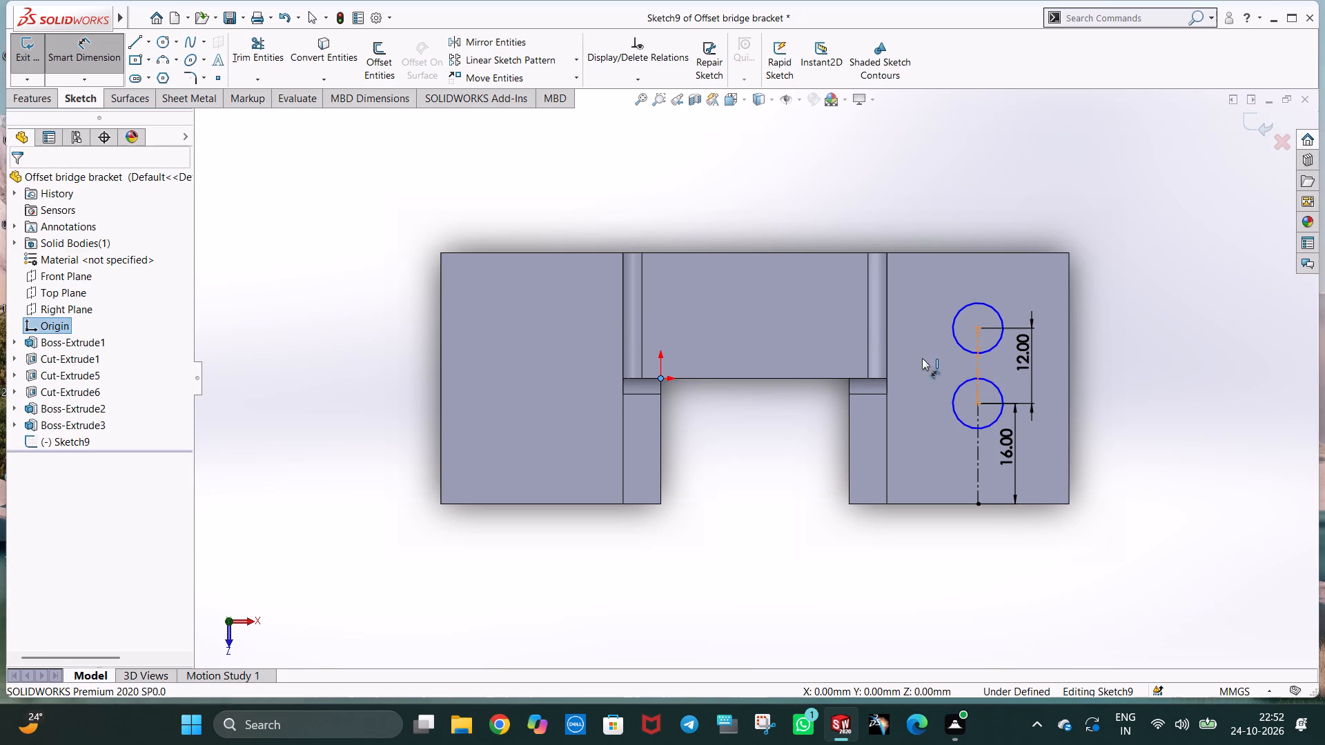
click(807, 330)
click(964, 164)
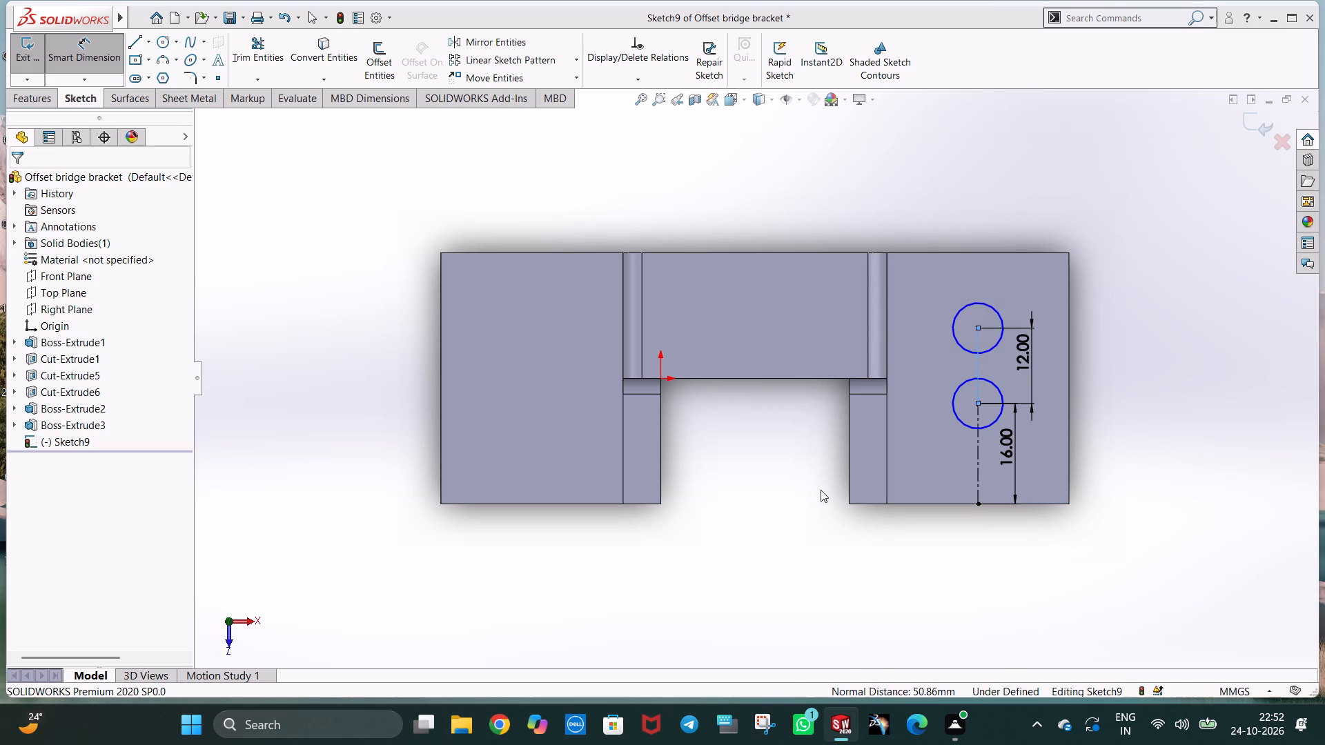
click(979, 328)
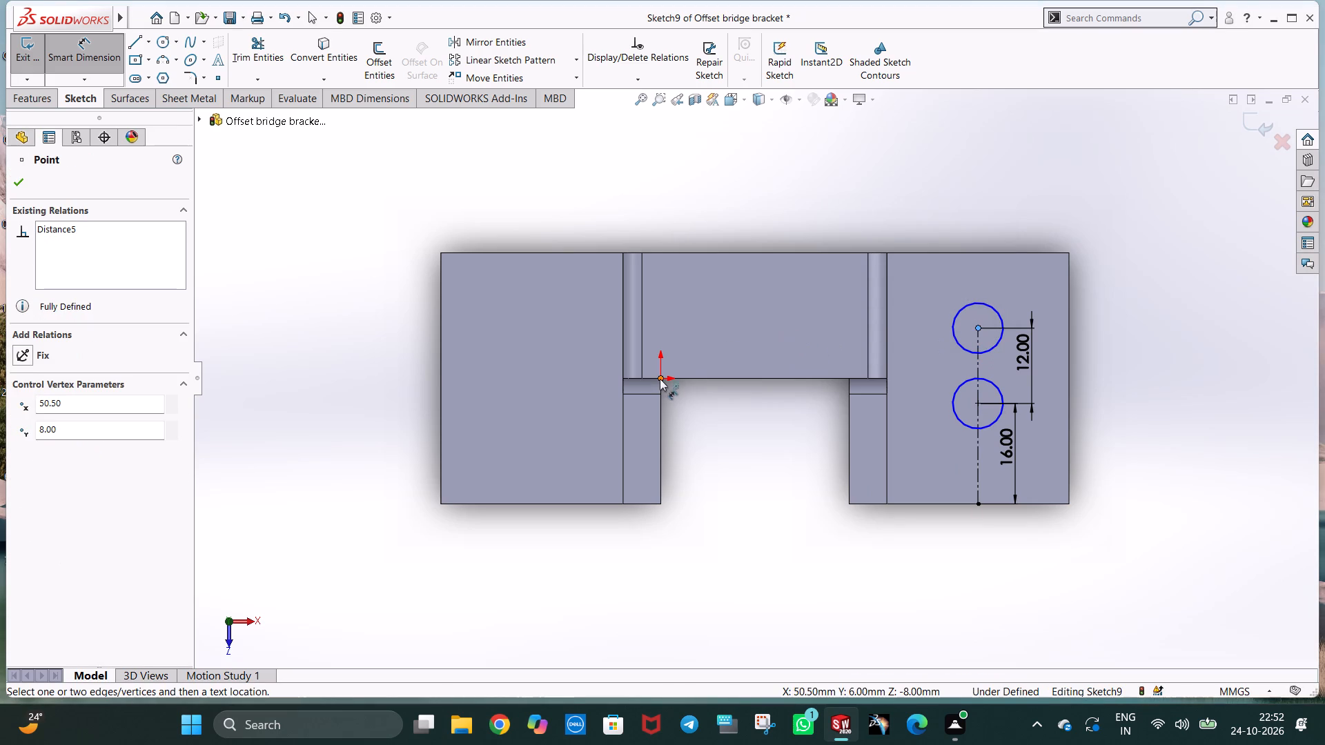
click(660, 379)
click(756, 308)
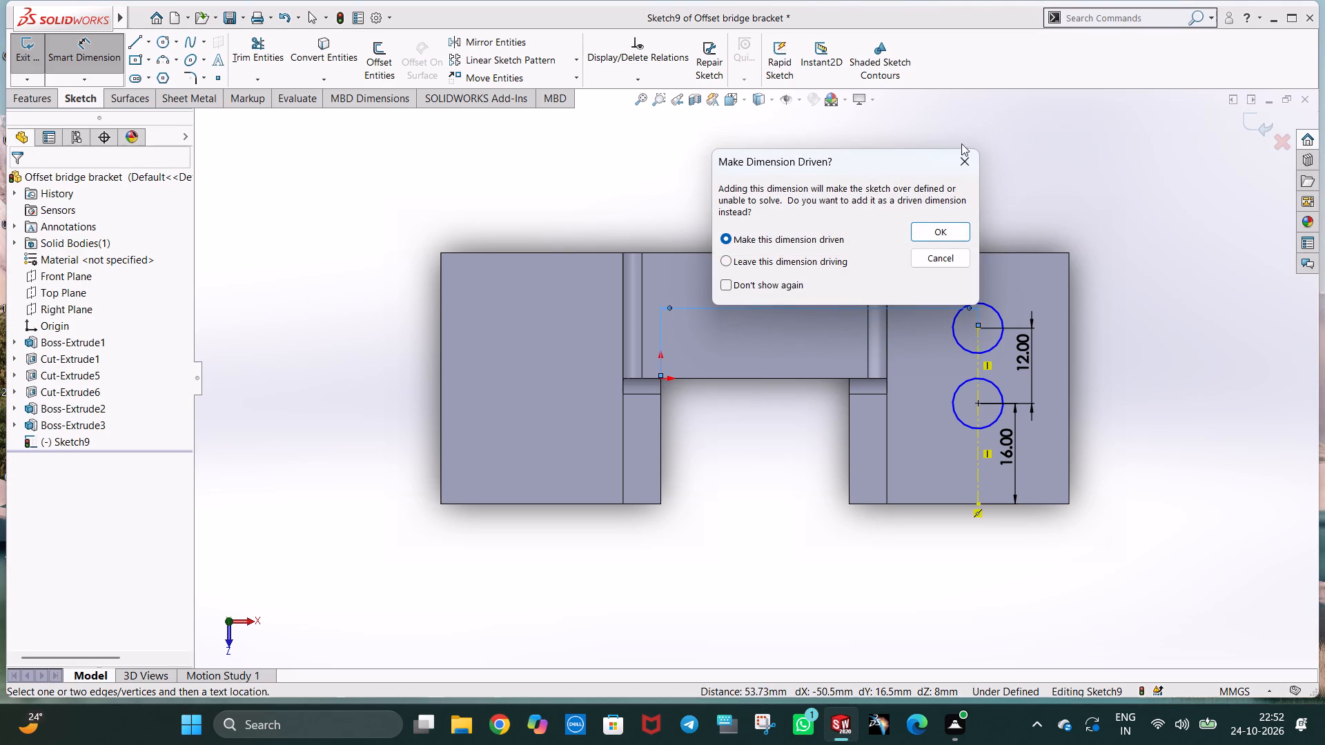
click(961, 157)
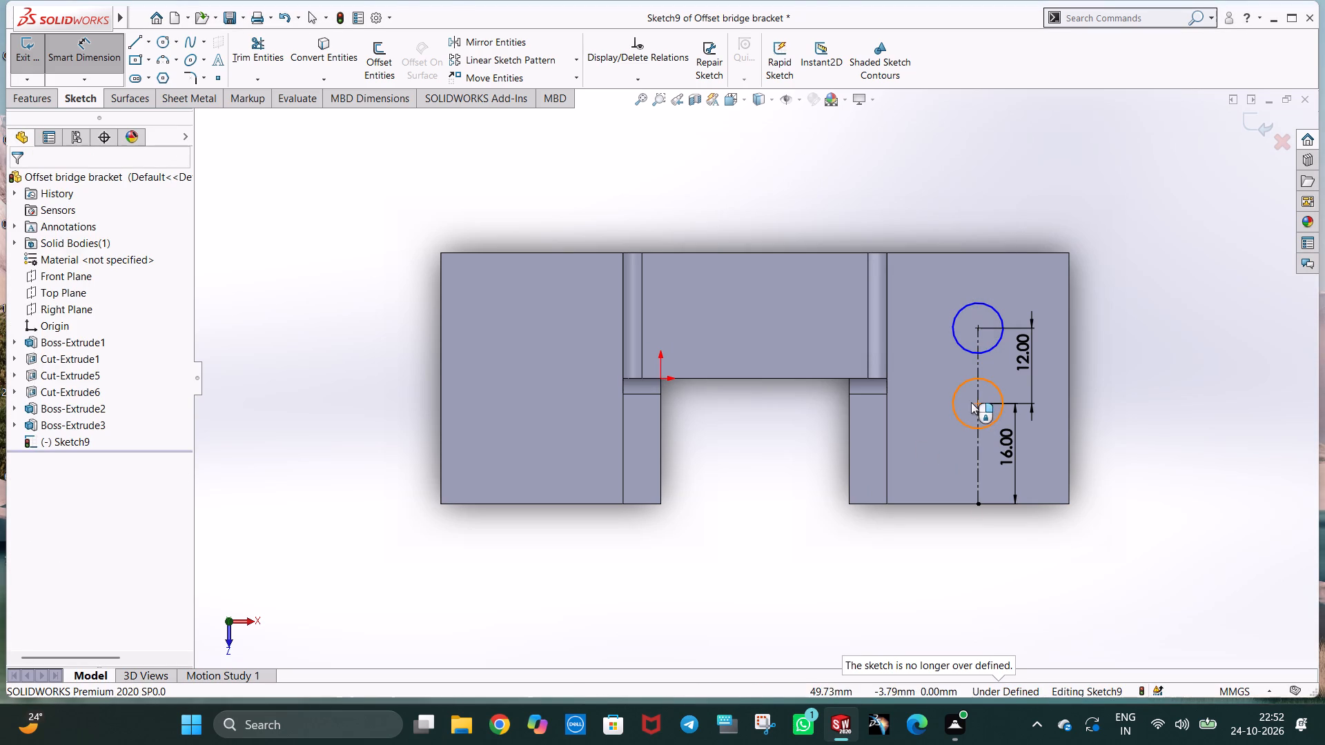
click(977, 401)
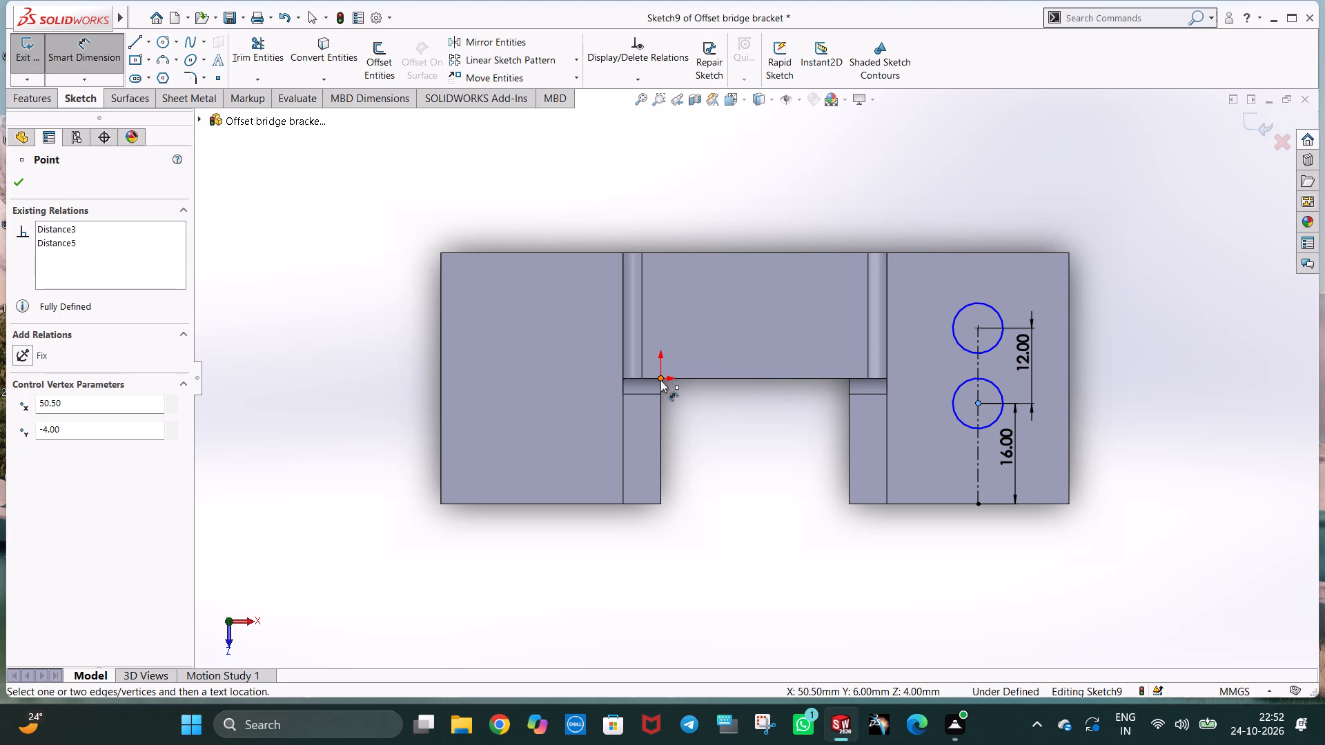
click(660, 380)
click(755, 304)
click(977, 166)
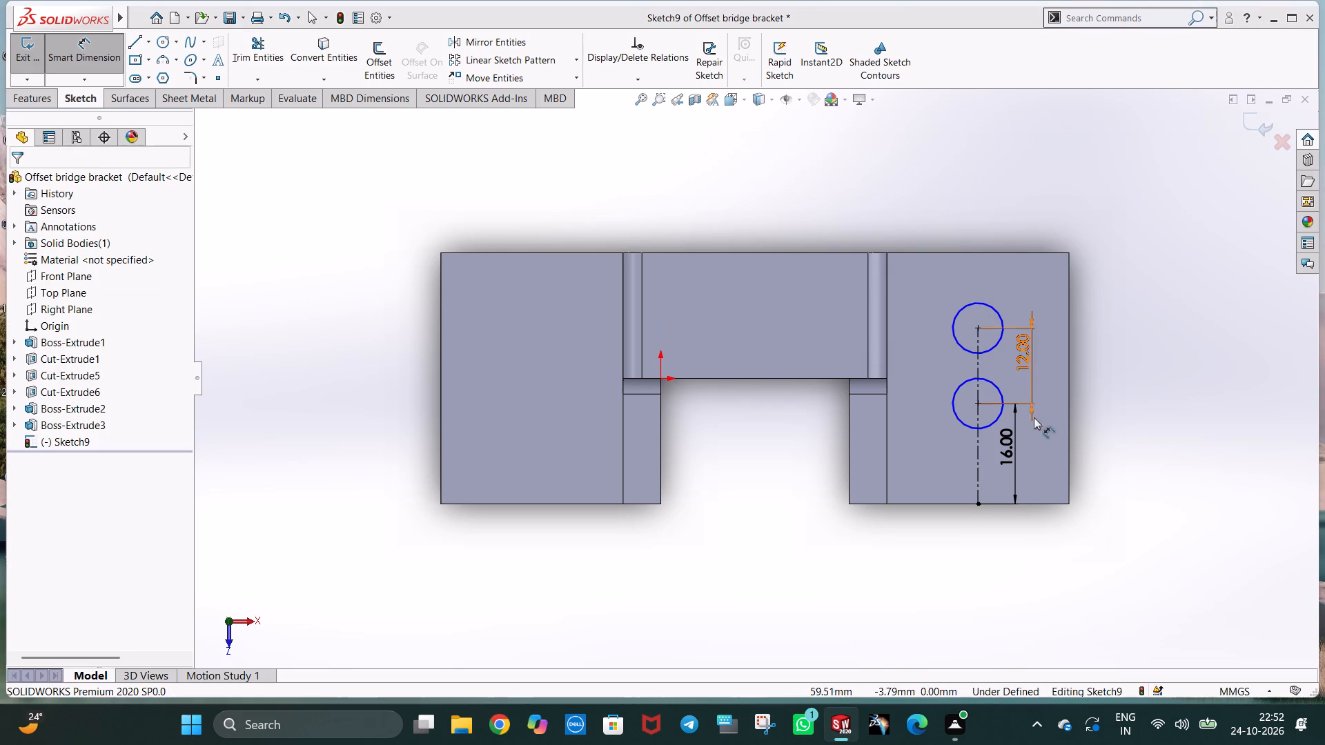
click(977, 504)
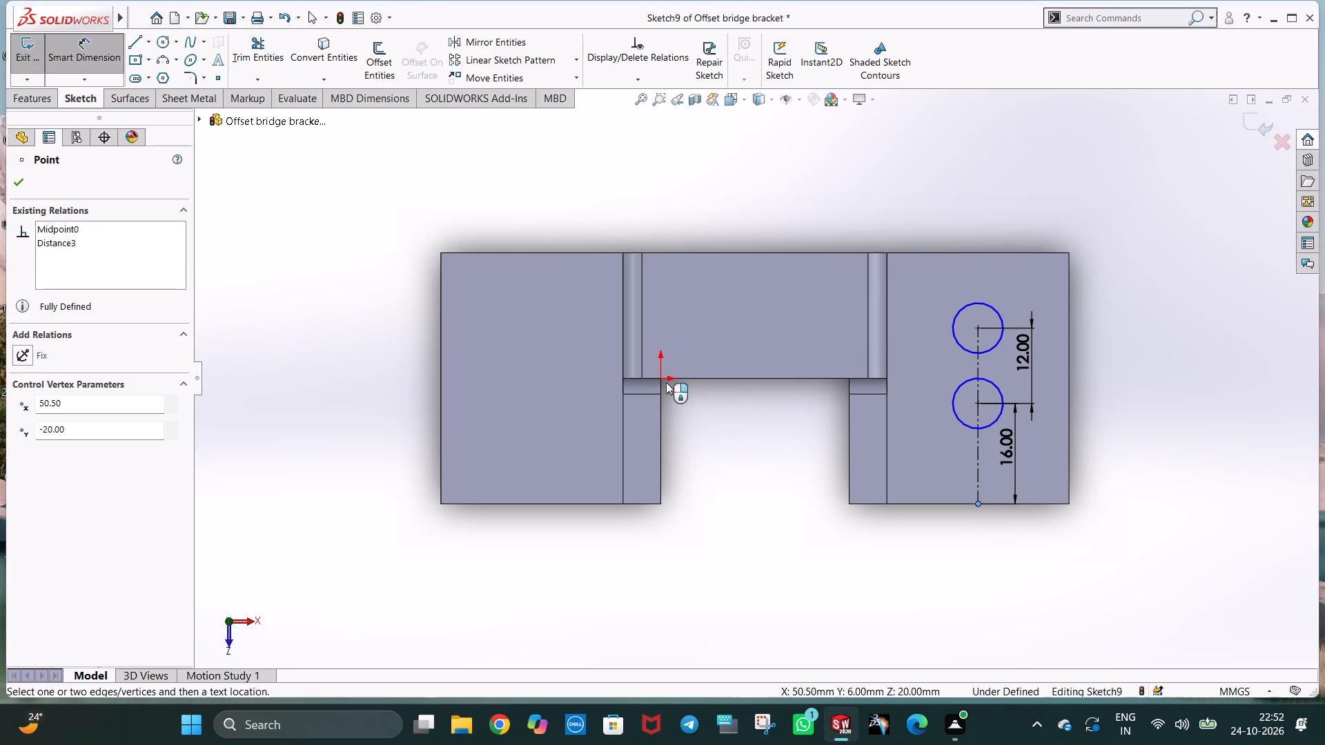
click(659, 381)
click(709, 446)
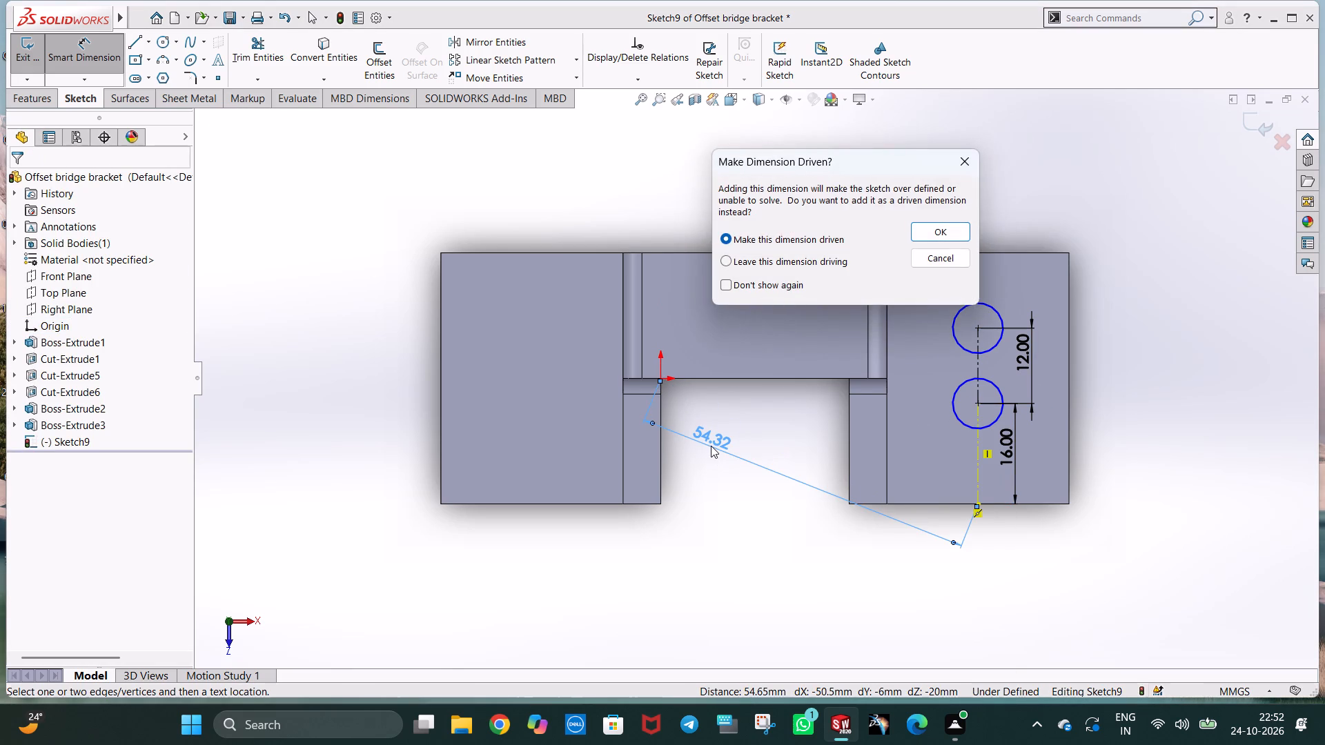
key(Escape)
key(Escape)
Dimension both circles on the right flange with 8 mm diameters.
click(949, 321)
click(951, 320)
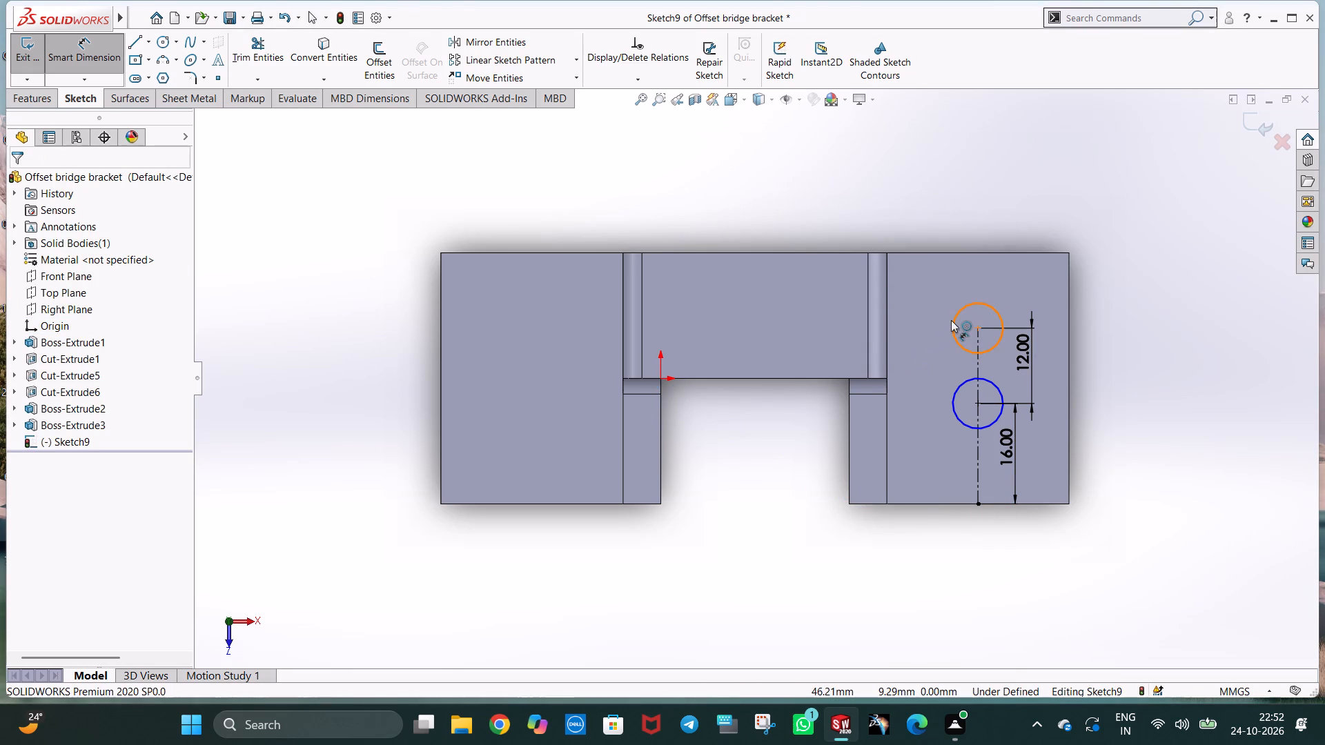
click(935, 304)
click(869, 283)
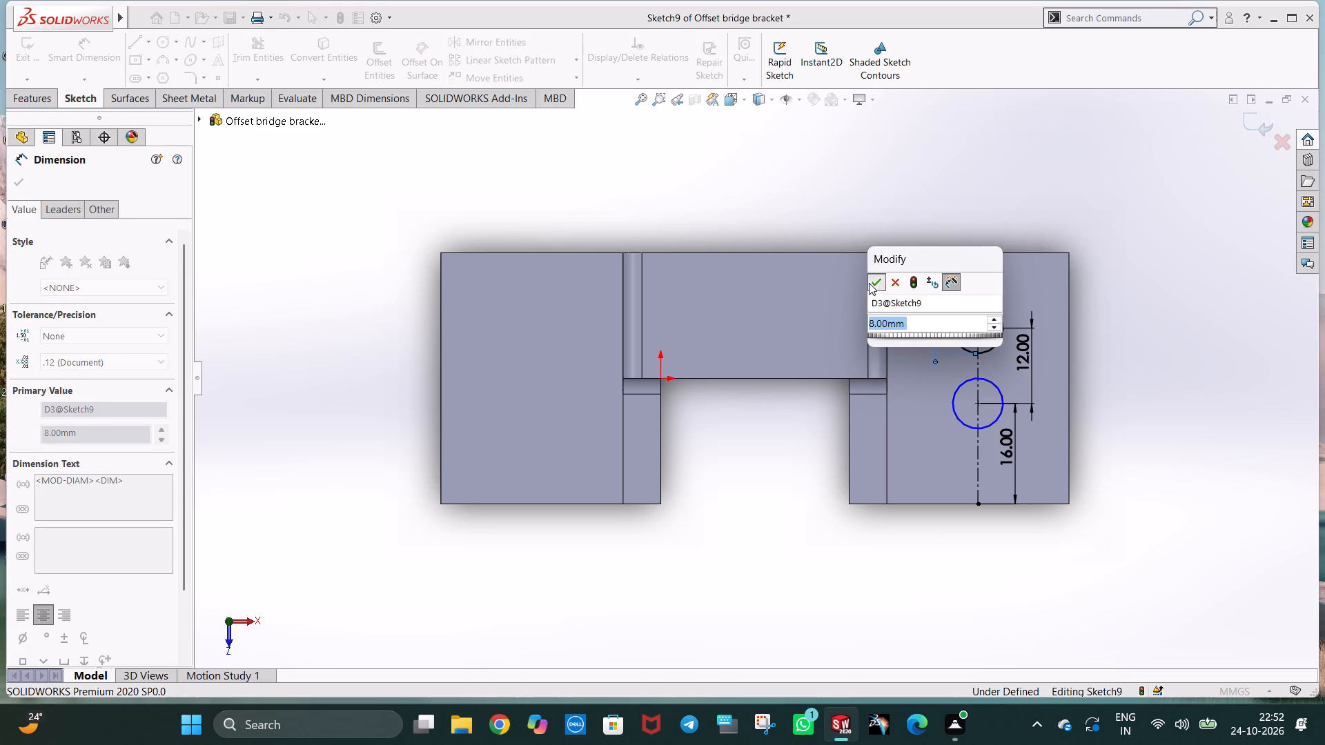
click(963, 424)
click(945, 439)
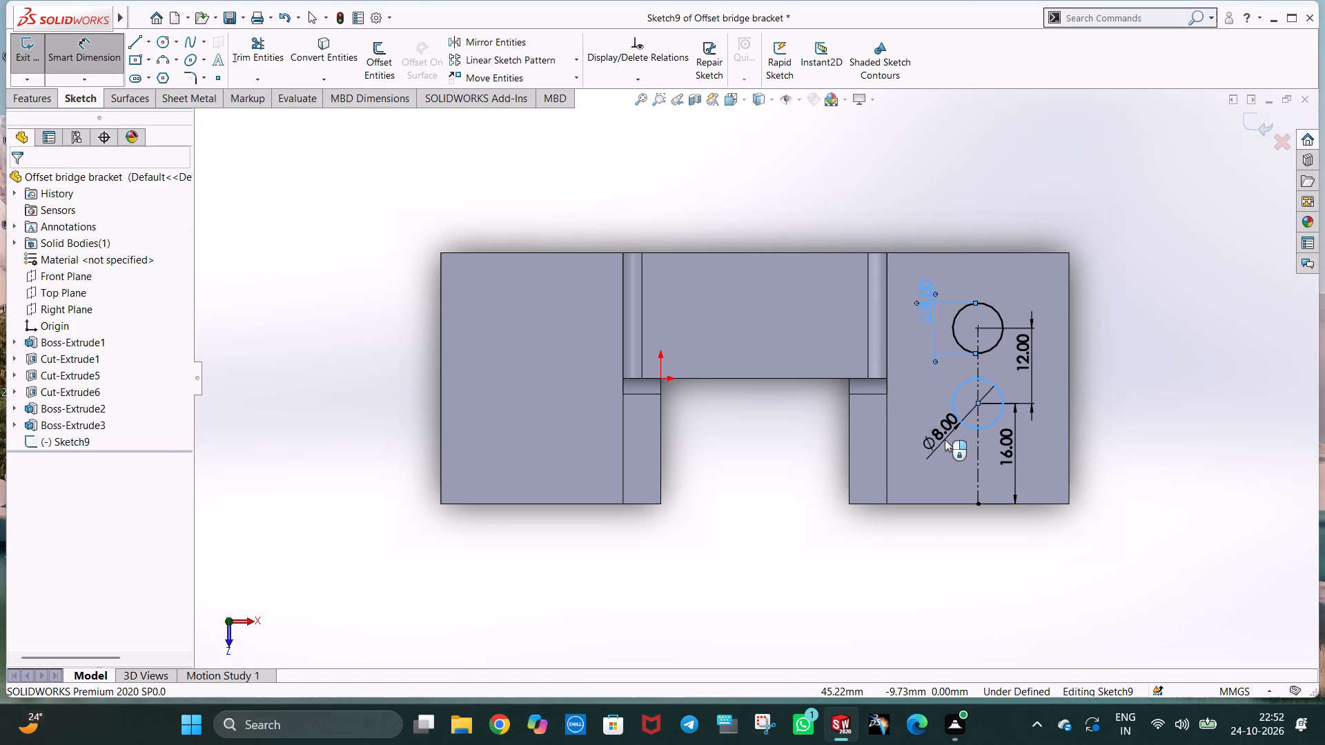
click(889, 417)
click(988, 237)
key(Escape)
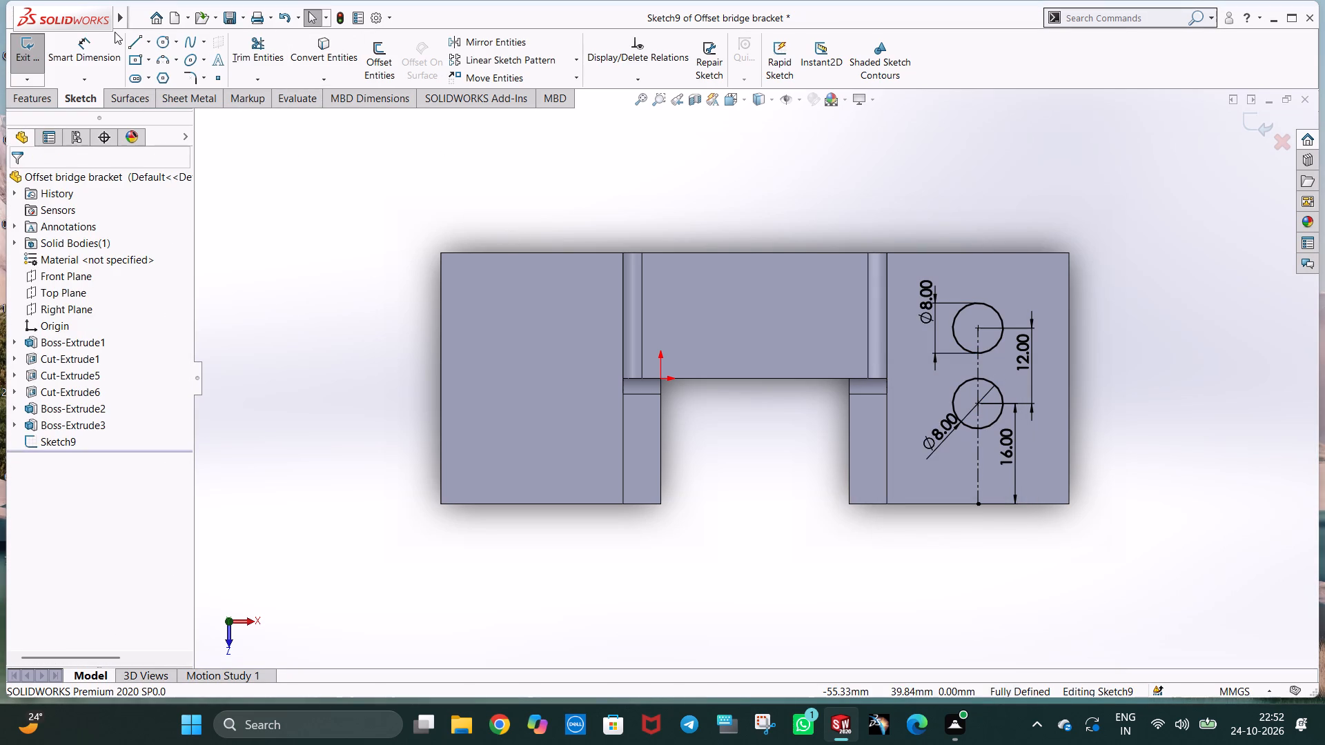
Draw a 40 mm vertical construction centreline from the midpoint of the bridge's back edge to the level of the flanges' front edges.
click(146, 46)
click(163, 81)
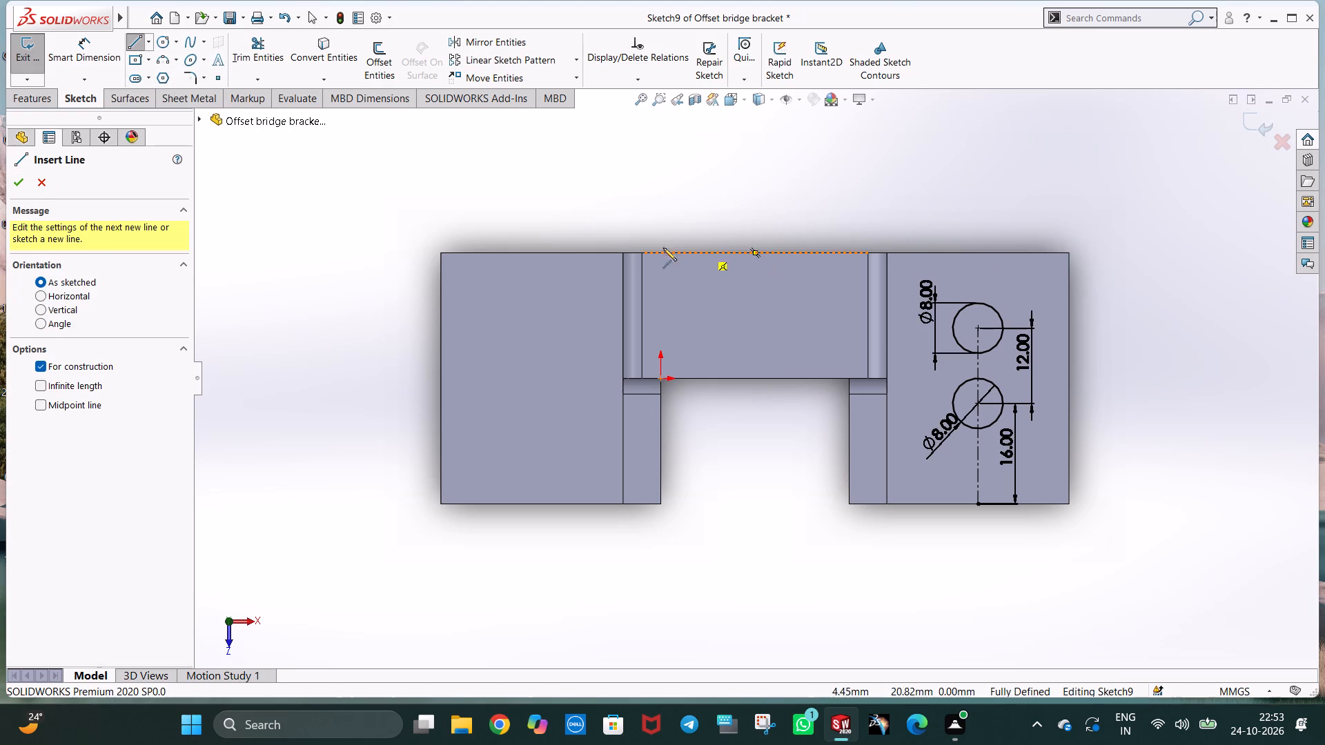
click(756, 252)
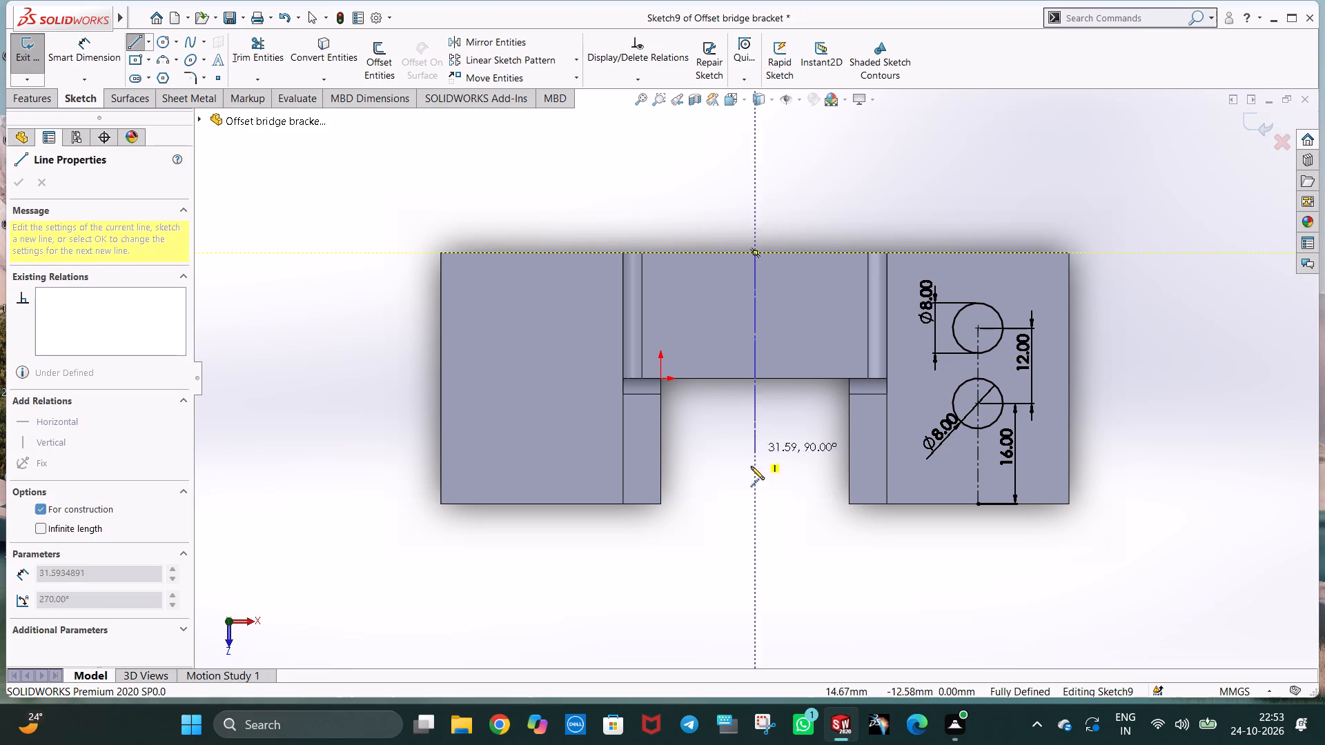
click(754, 503)
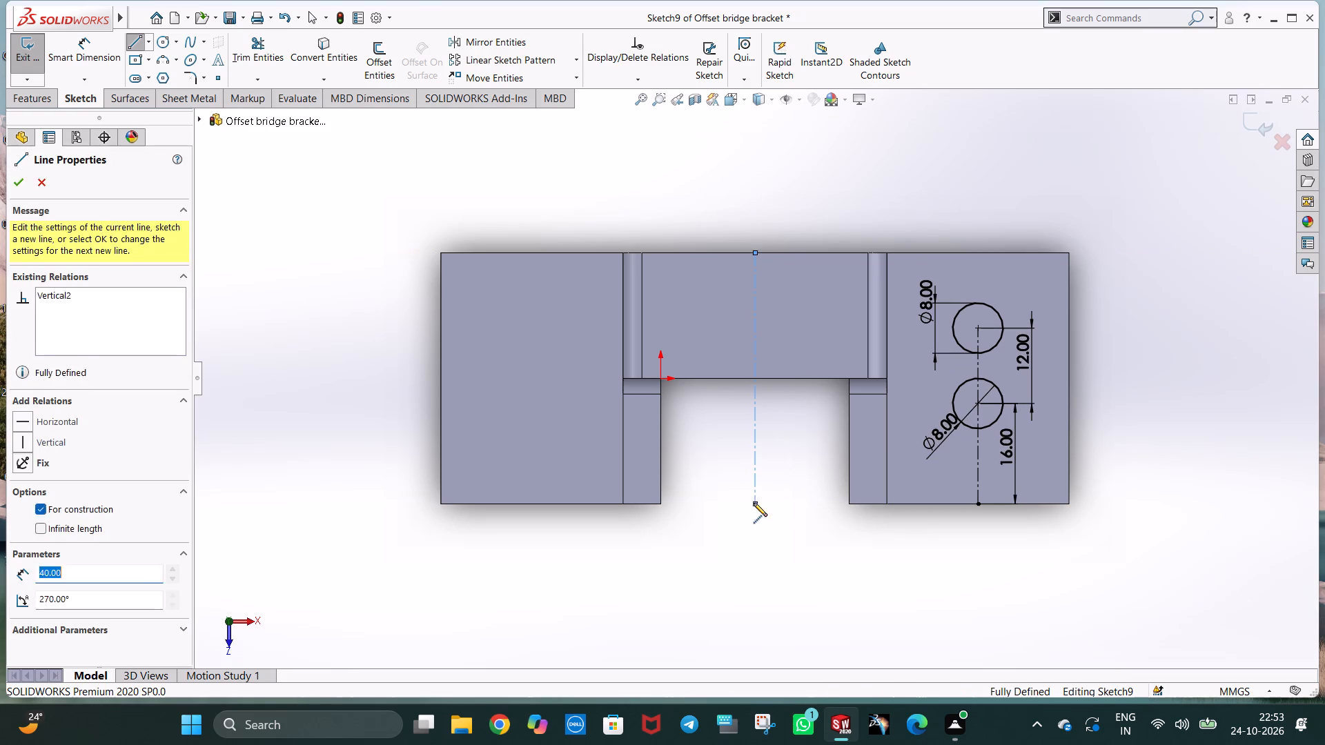
key(Escape)
key(Escape)
Mirror the two 8 mm circles about the central construction line onto the left flange.
click(516, 38)
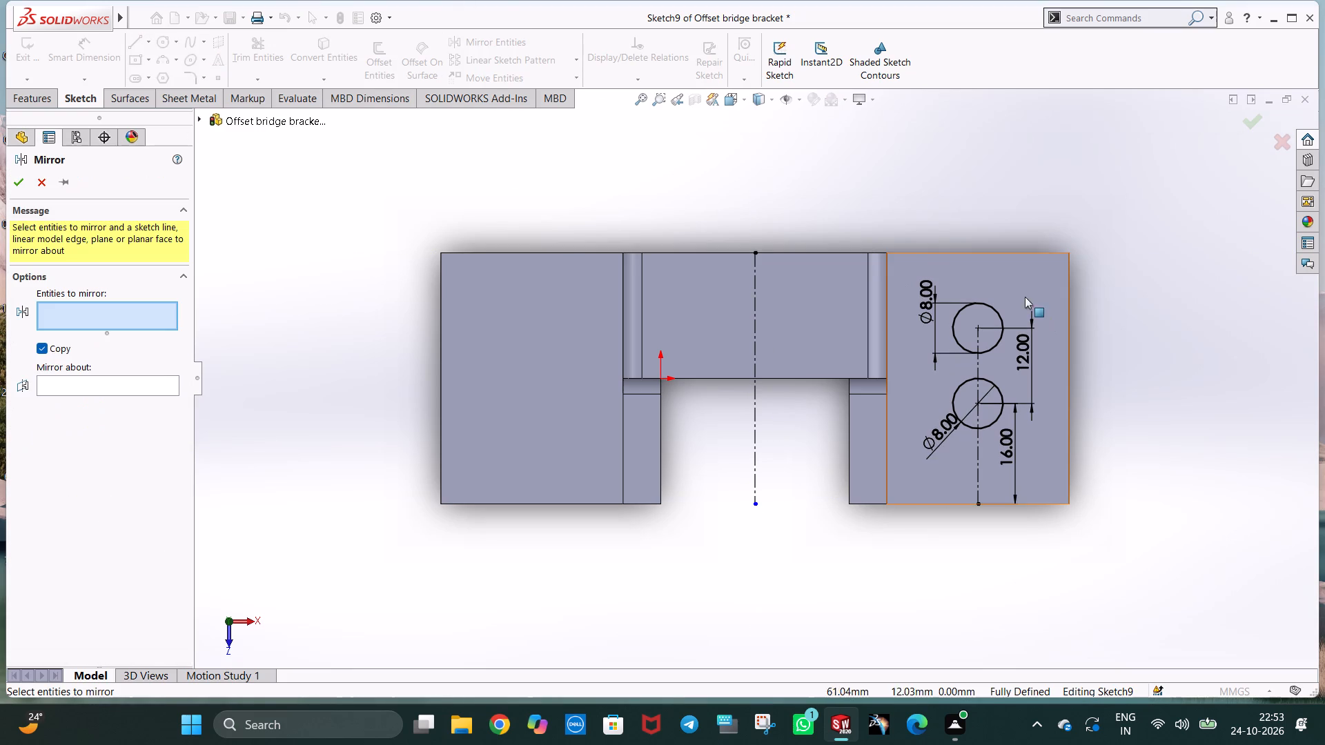
click(992, 304)
click(991, 381)
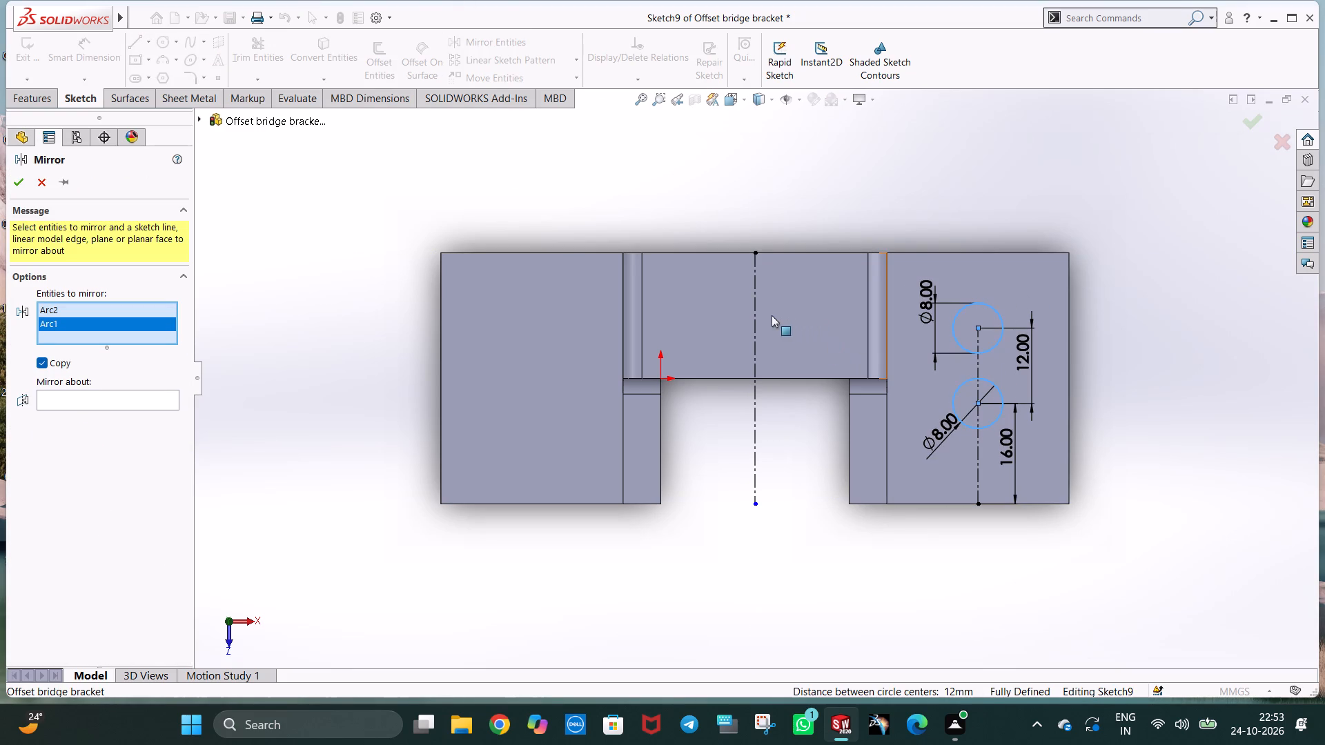
click(754, 330)
right_click(754, 330)
click(758, 324)
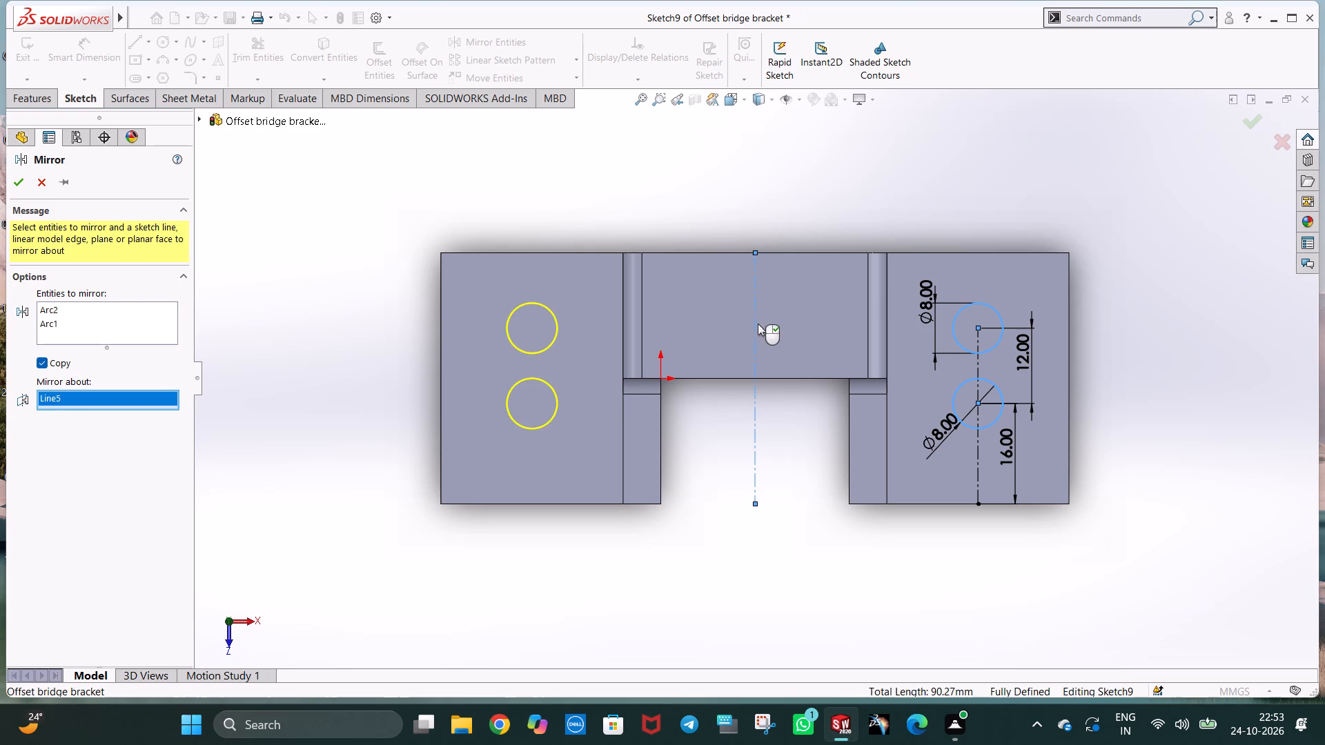
right_click(758, 323)
click(803, 195)
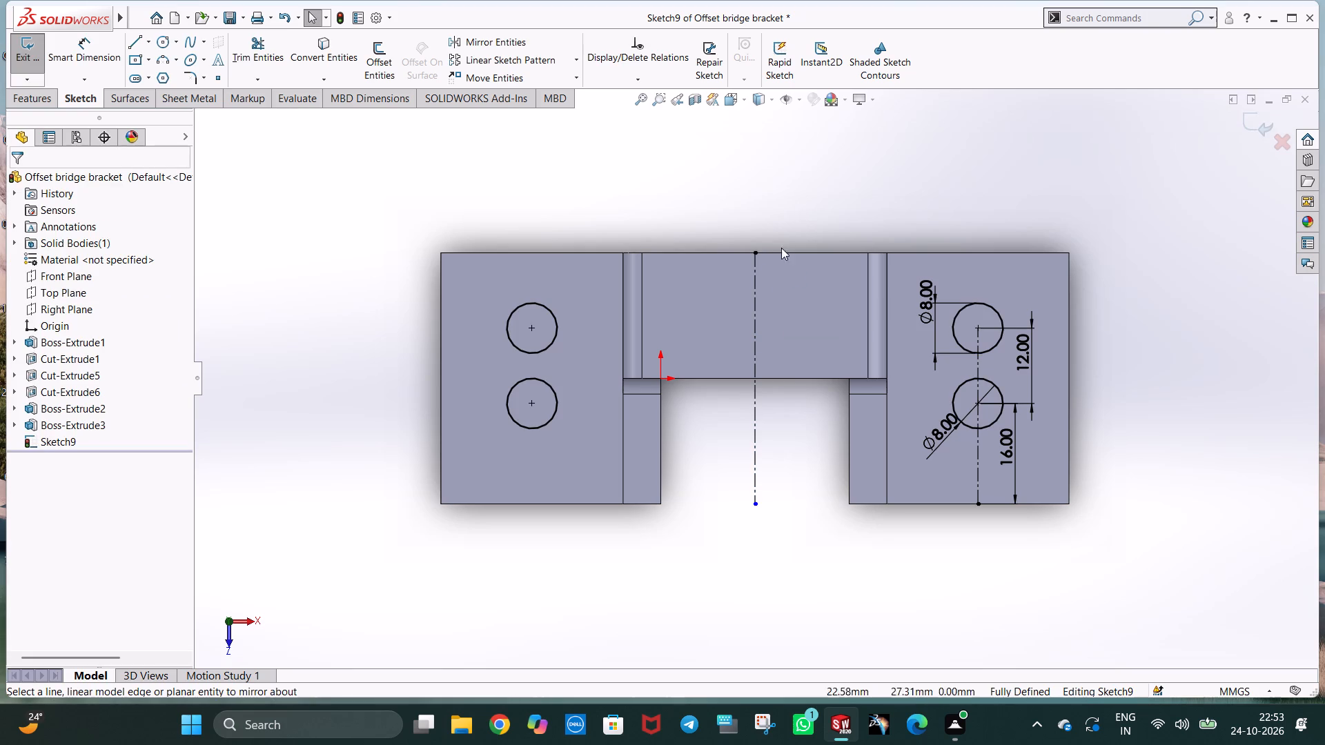
Cut-extrude the four hole circles Through All to make the flange holes.
middle_drag(640, 510, 655, 459)
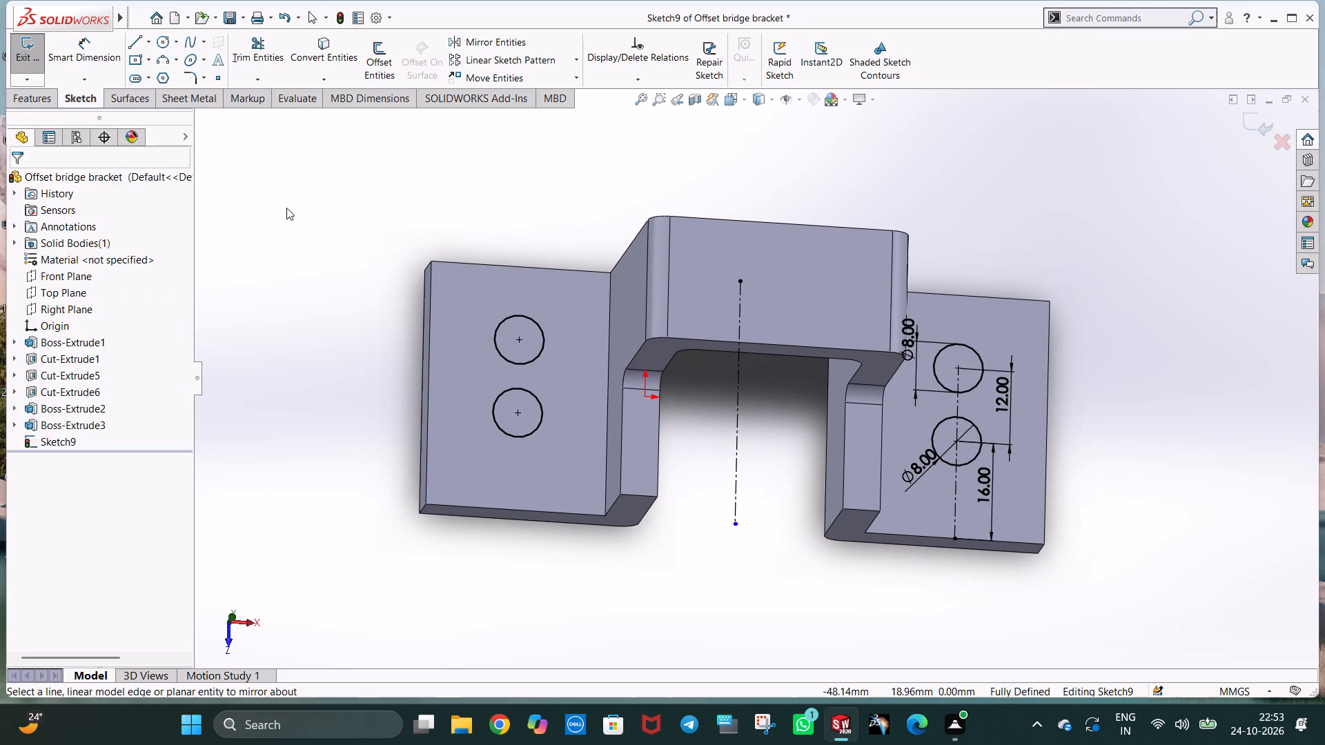
click(39, 92)
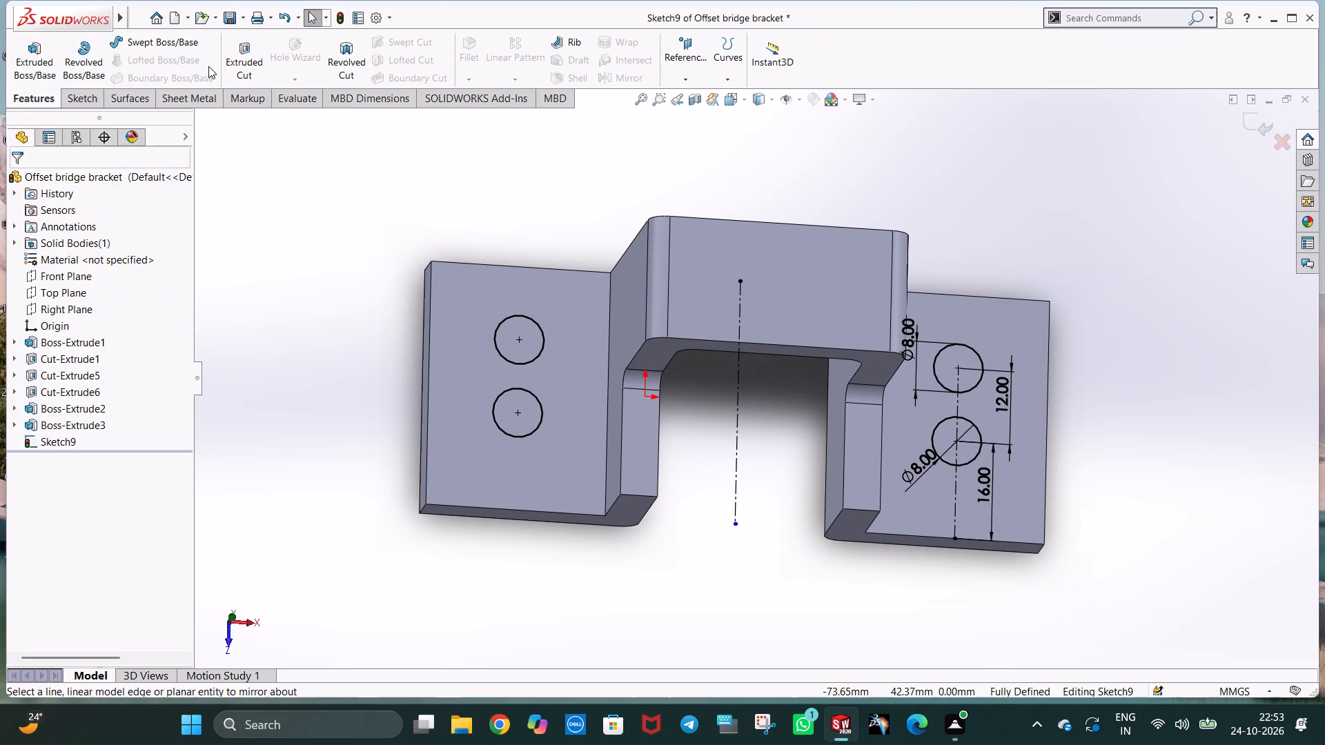
click(232, 68)
middle_drag(725, 528, 730, 523)
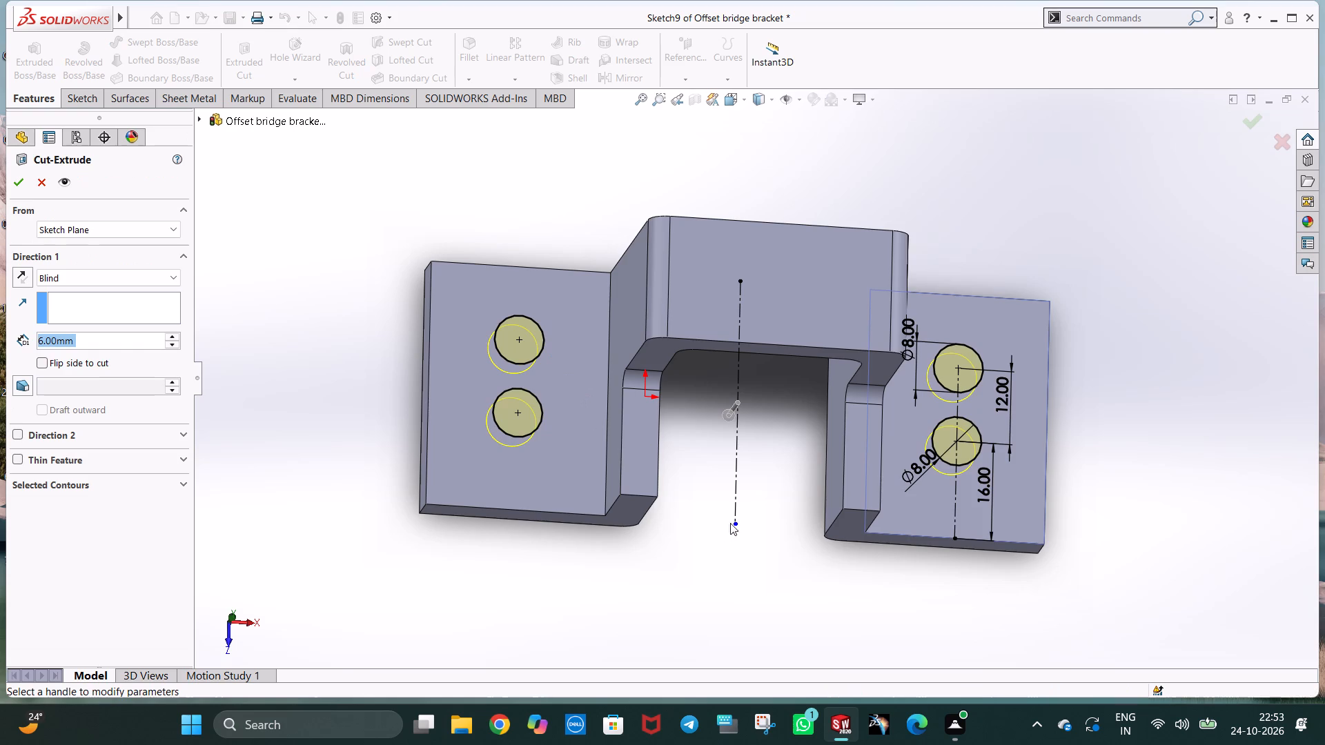
middle_drag(730, 523, 700, 365)
middle_drag(687, 514, 693, 341)
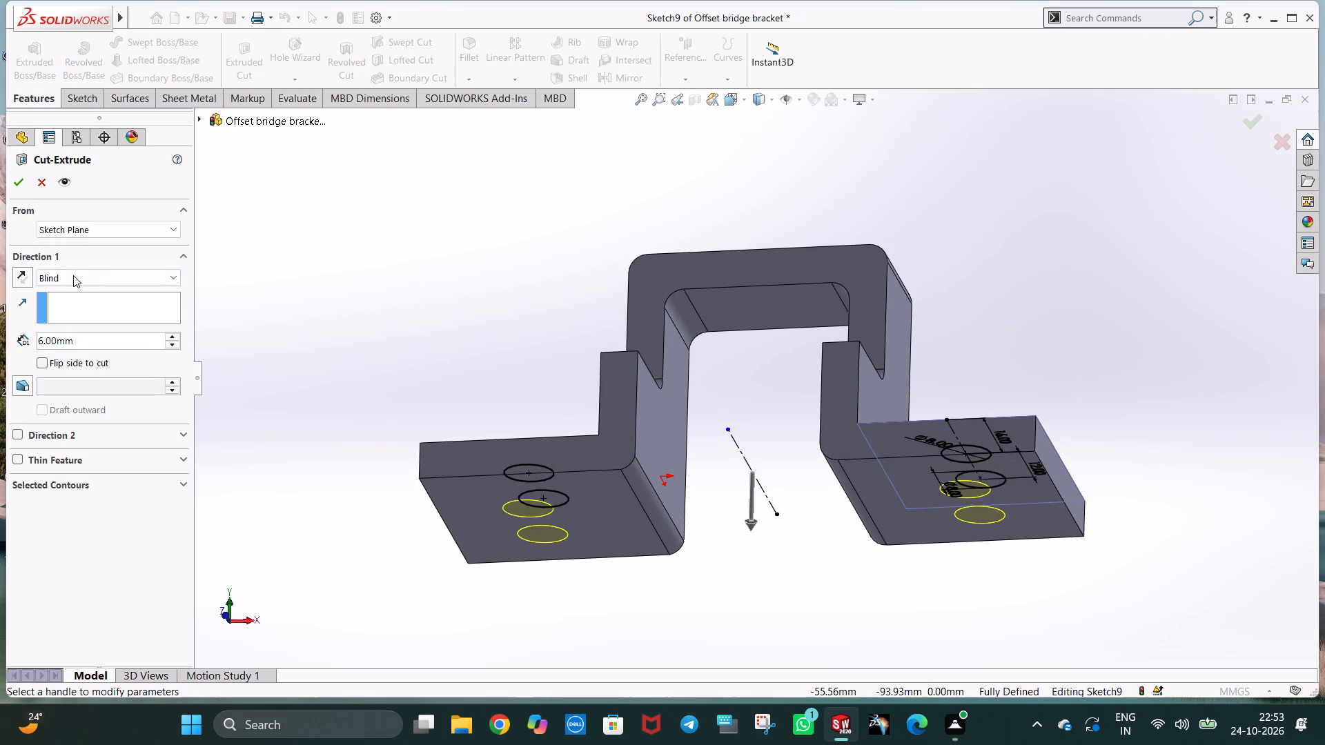
click(81, 277)
click(92, 301)
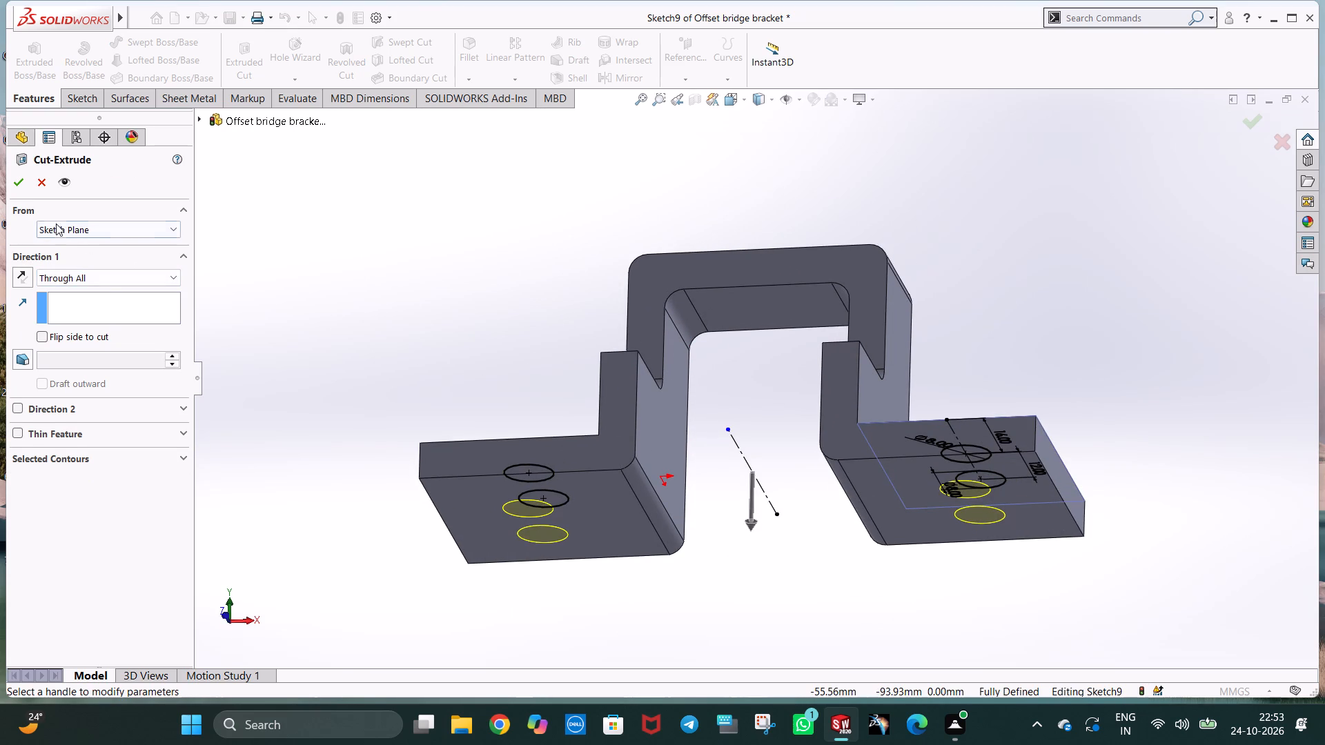
click(17, 179)
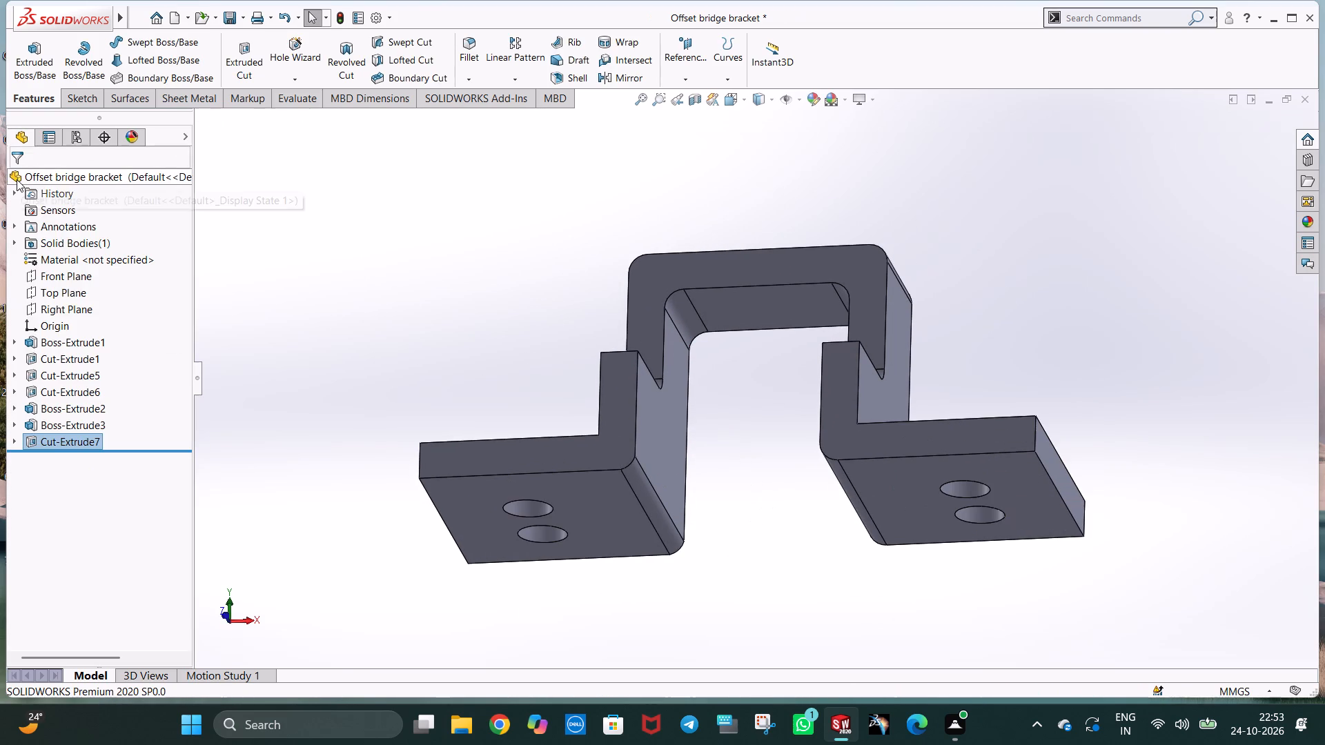
Examine the bracket and its flange holes from the top, in isometric and from several other angles.
key(ctrl+8)
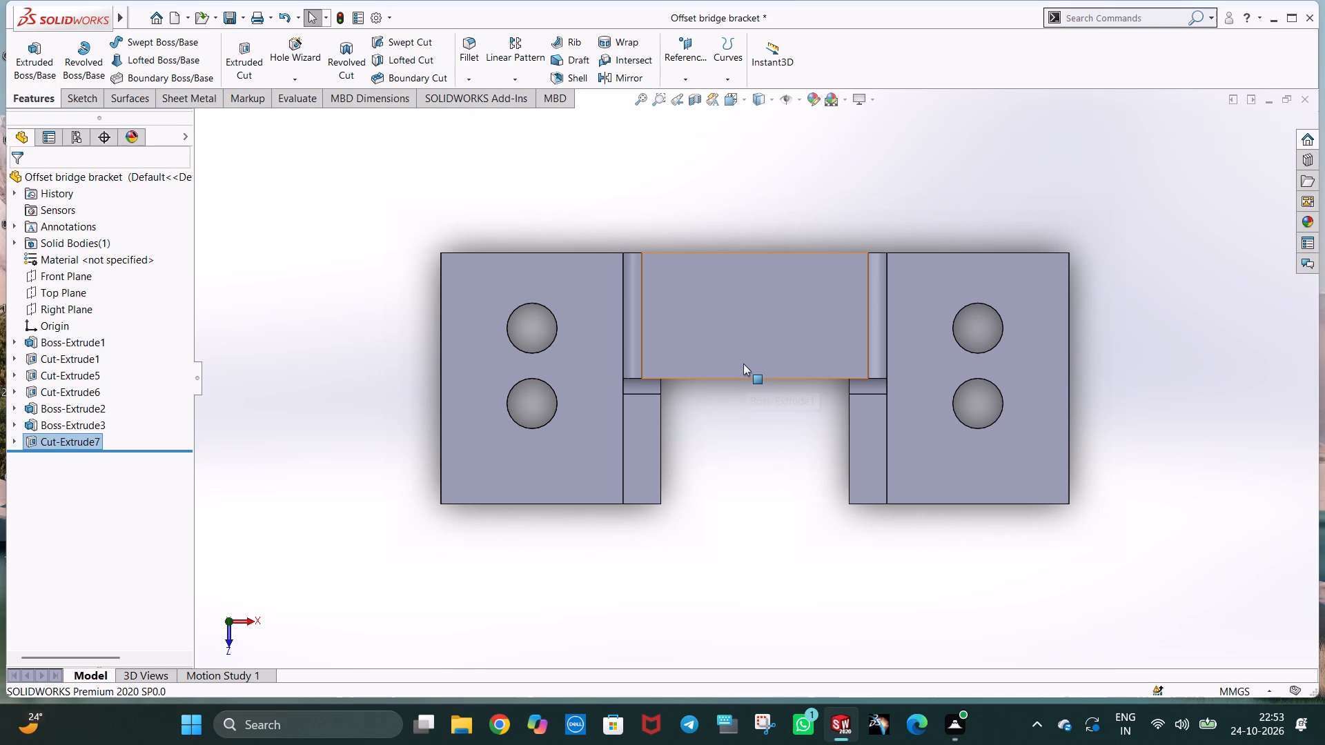
key(ctrl+7)
click(1007, 387)
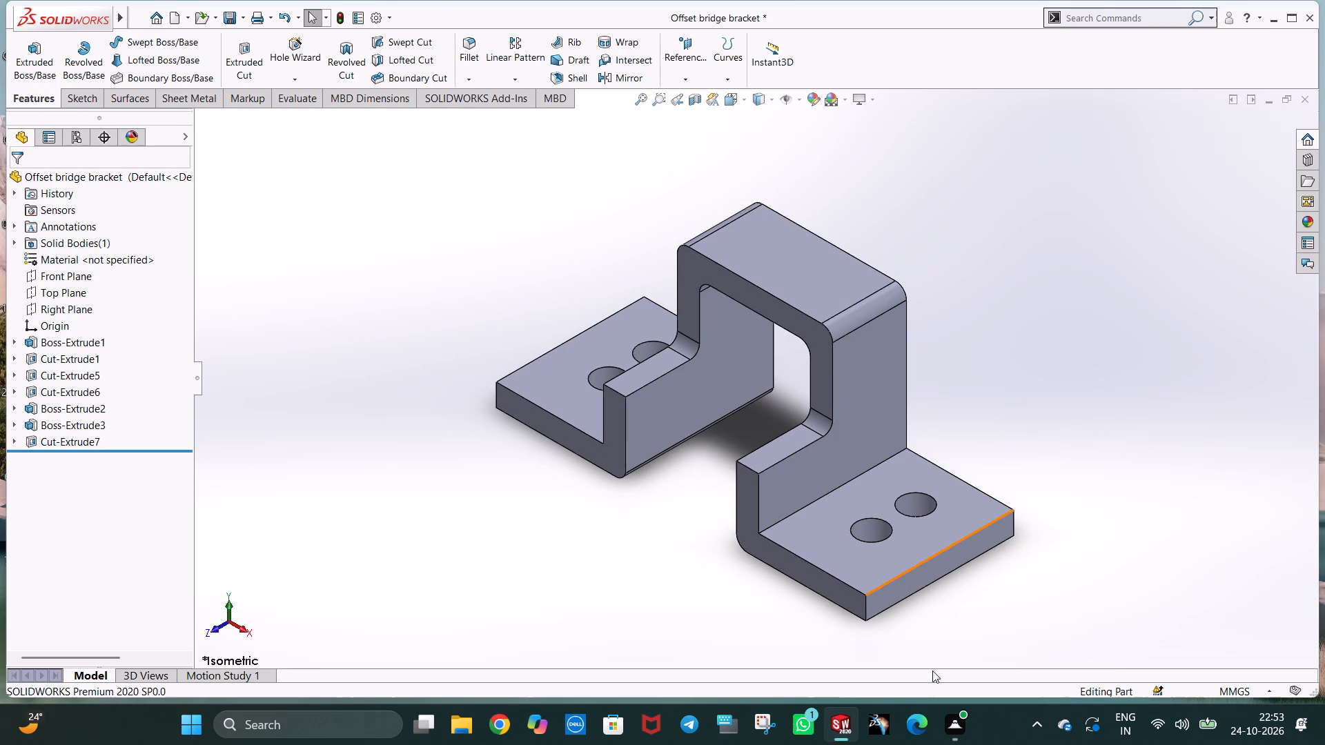
middle_drag(941, 630, 1097, 502)
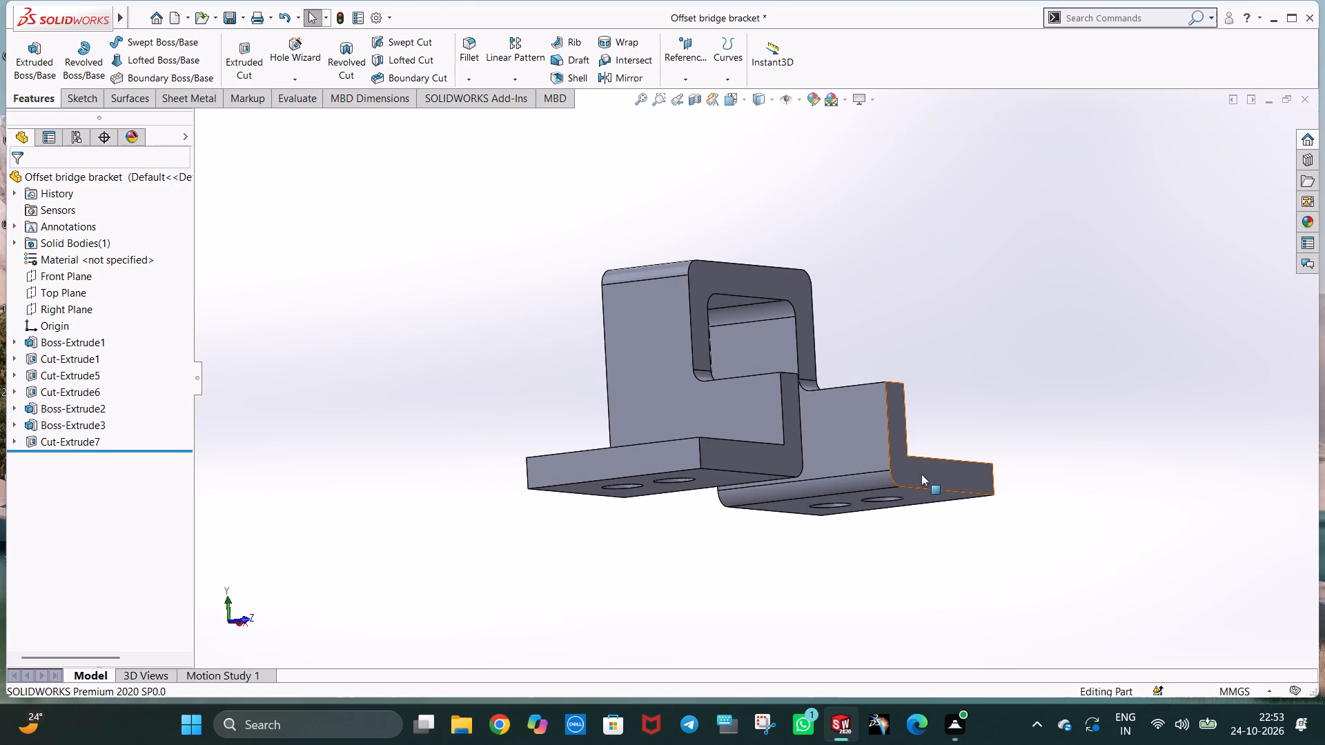
middle_drag(886, 450, 845, 581)
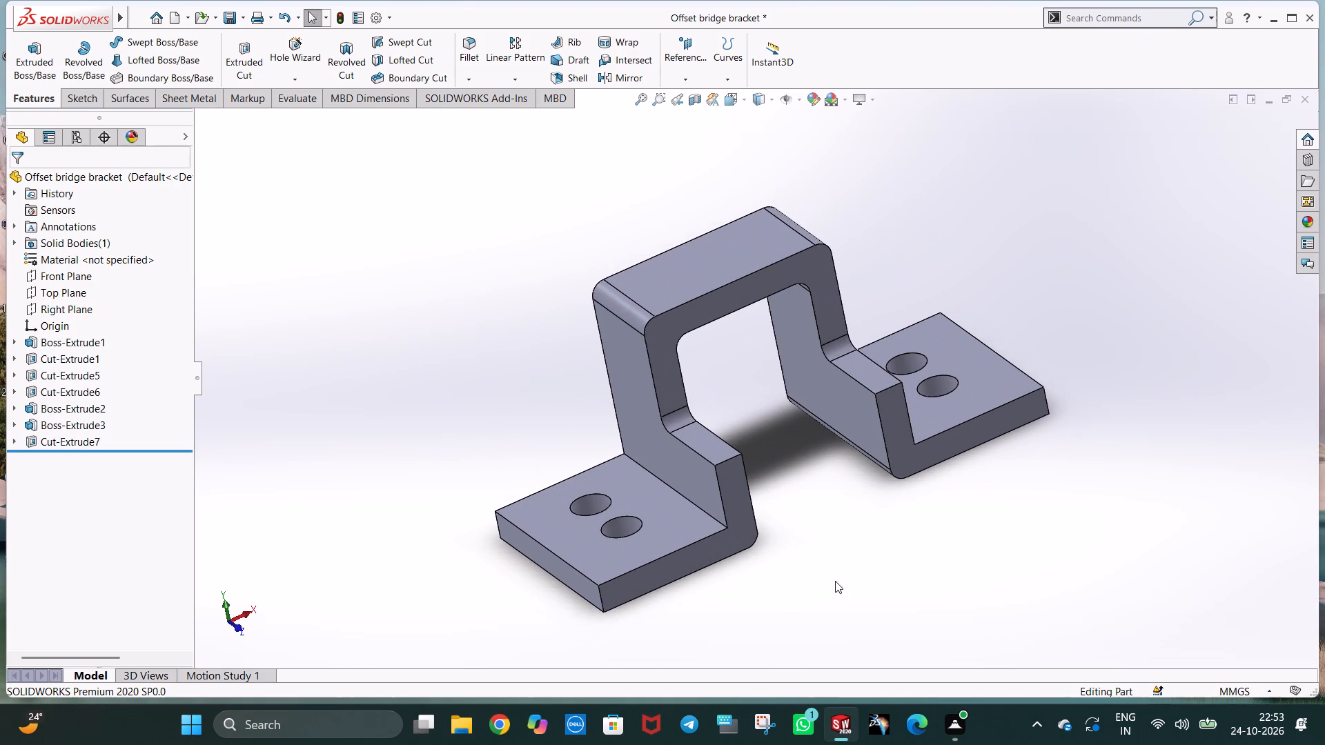
middle_drag(616, 566, 569, 481)
middle_drag(656, 482, 702, 559)
scroll(694, 562, up, 2)
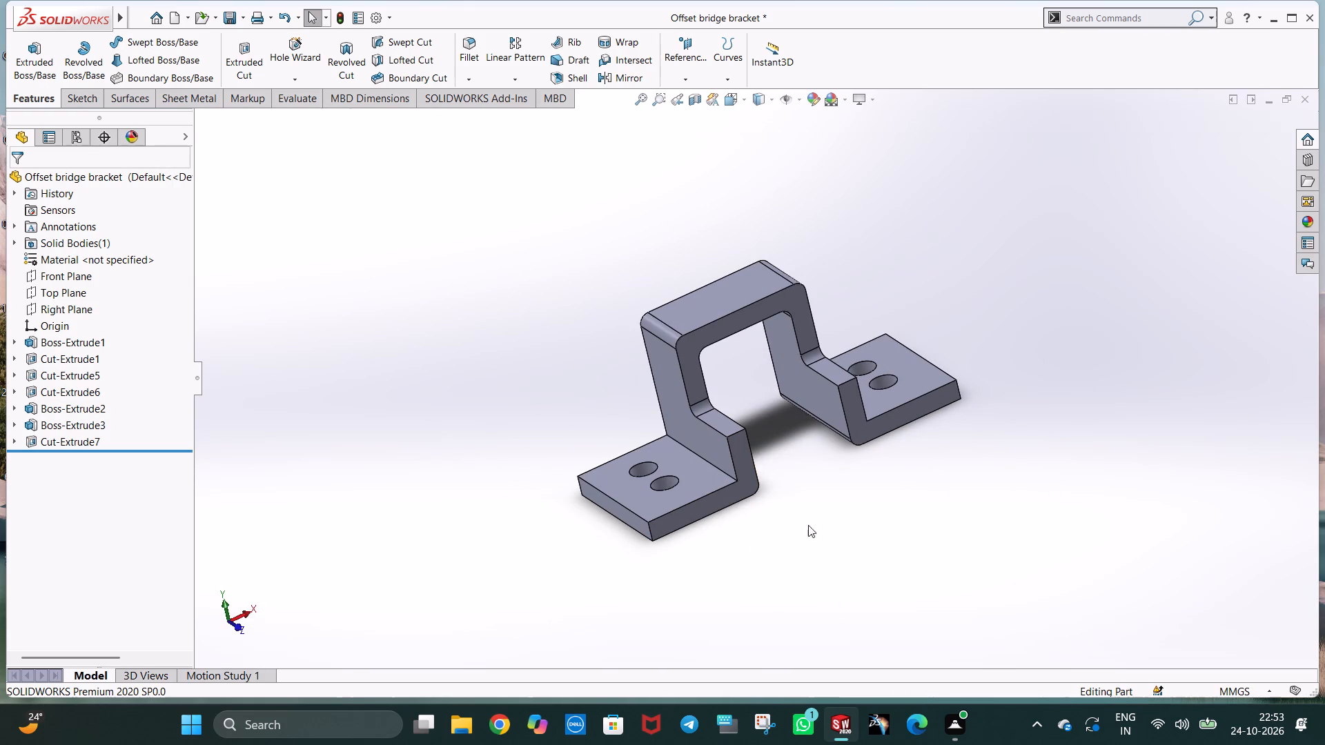
click(828, 528)
middle_drag(674, 533, 672, 485)
middle_drag(957, 433, 940, 493)
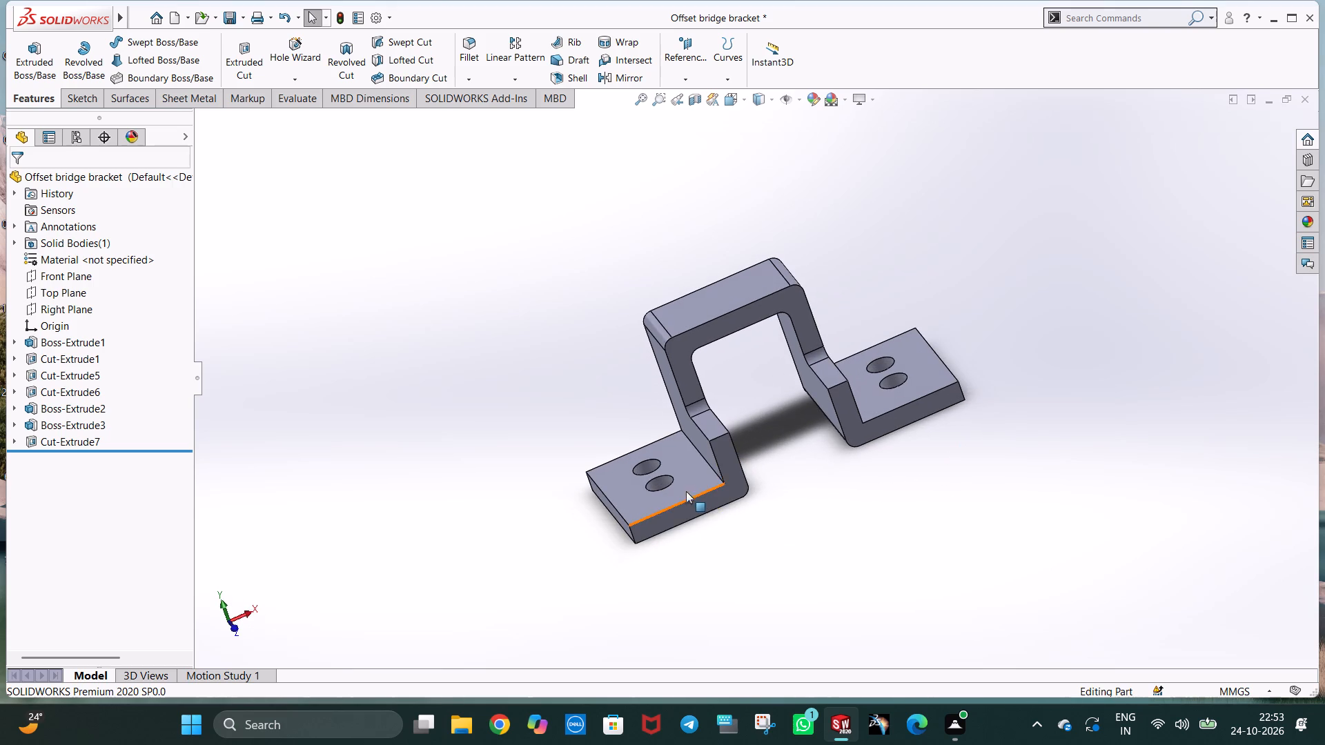
scroll(696, 486, down, 2)
click(956, 520)
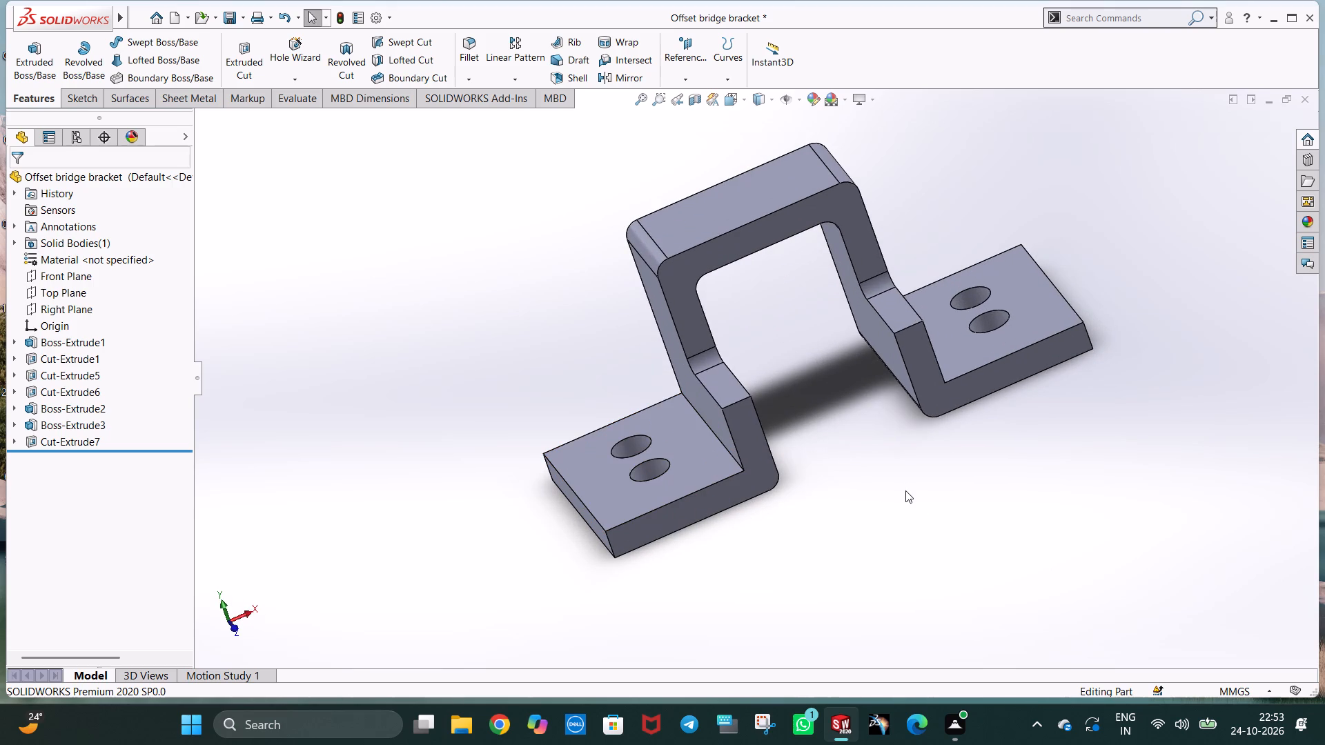
middle_drag(905, 490, 932, 466)
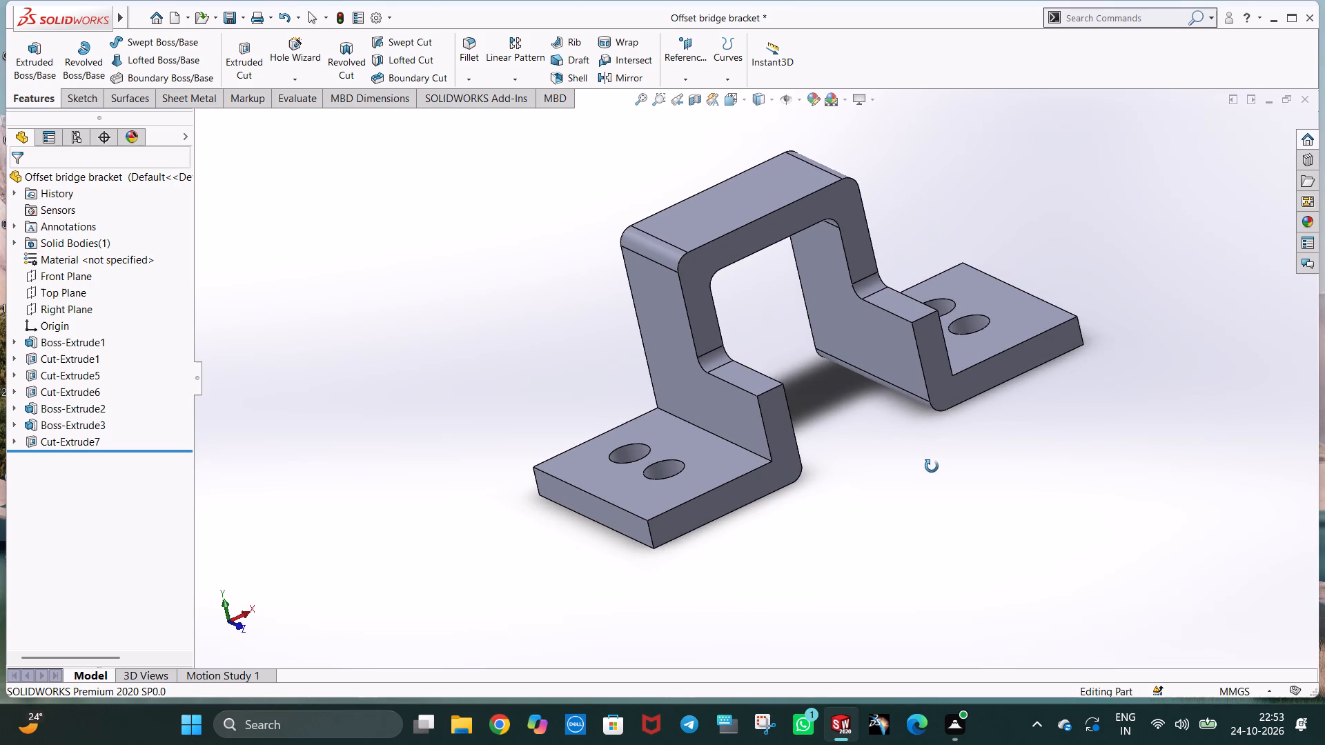
middle_drag(932, 466, 936, 466)
scroll(965, 248, up, 2)
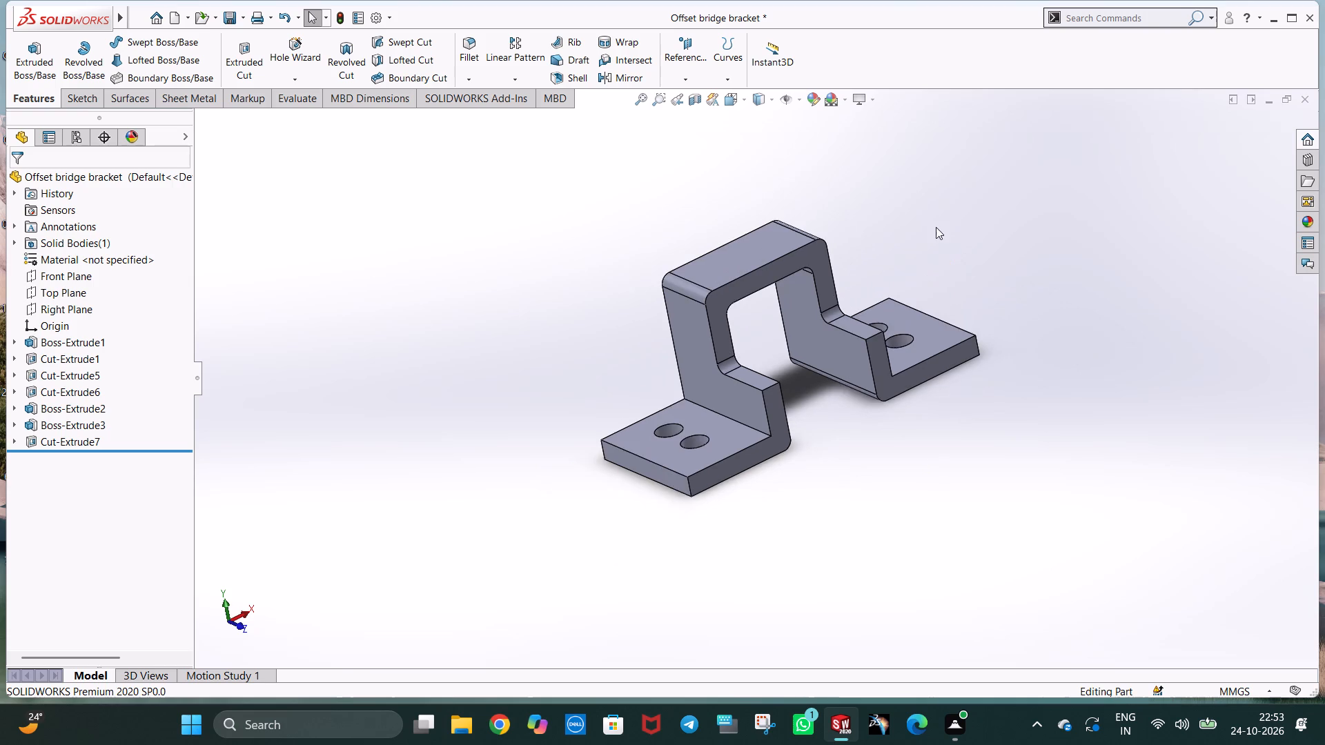
scroll(921, 218, down, 2)
scroll(814, 335, up, 2)
scroll(471, 539, down, 1)
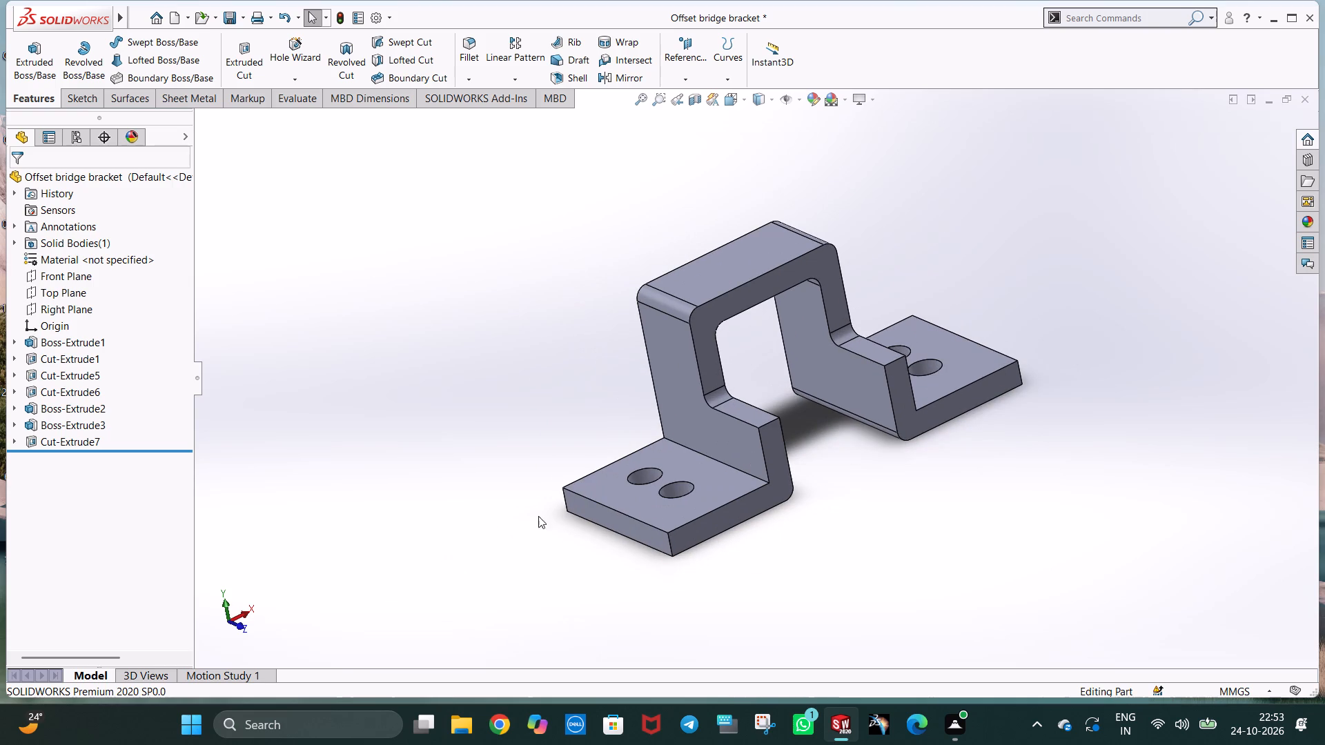
Save the offset bridge bracket part.
key(ctrl+s)
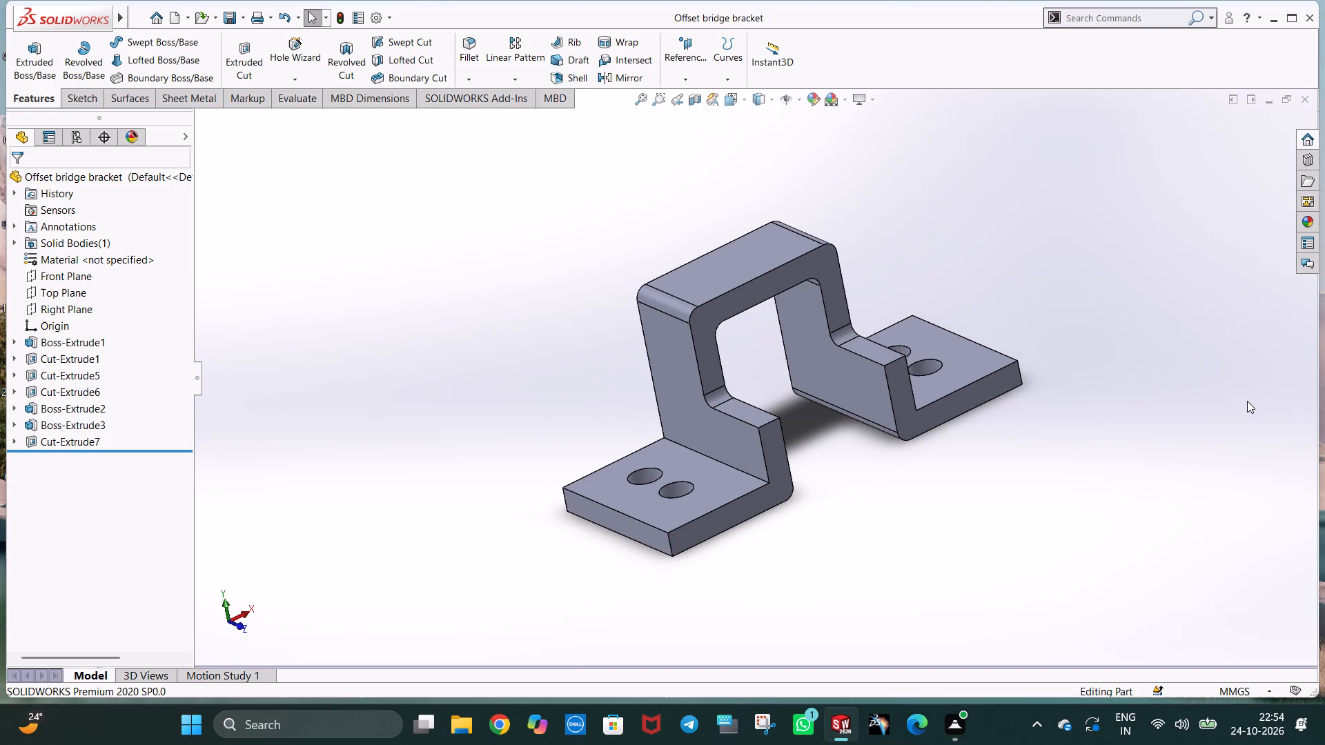
Capture a screenshot of the whole SOLIDWORKS window showing the finished bracket.
key(Print)
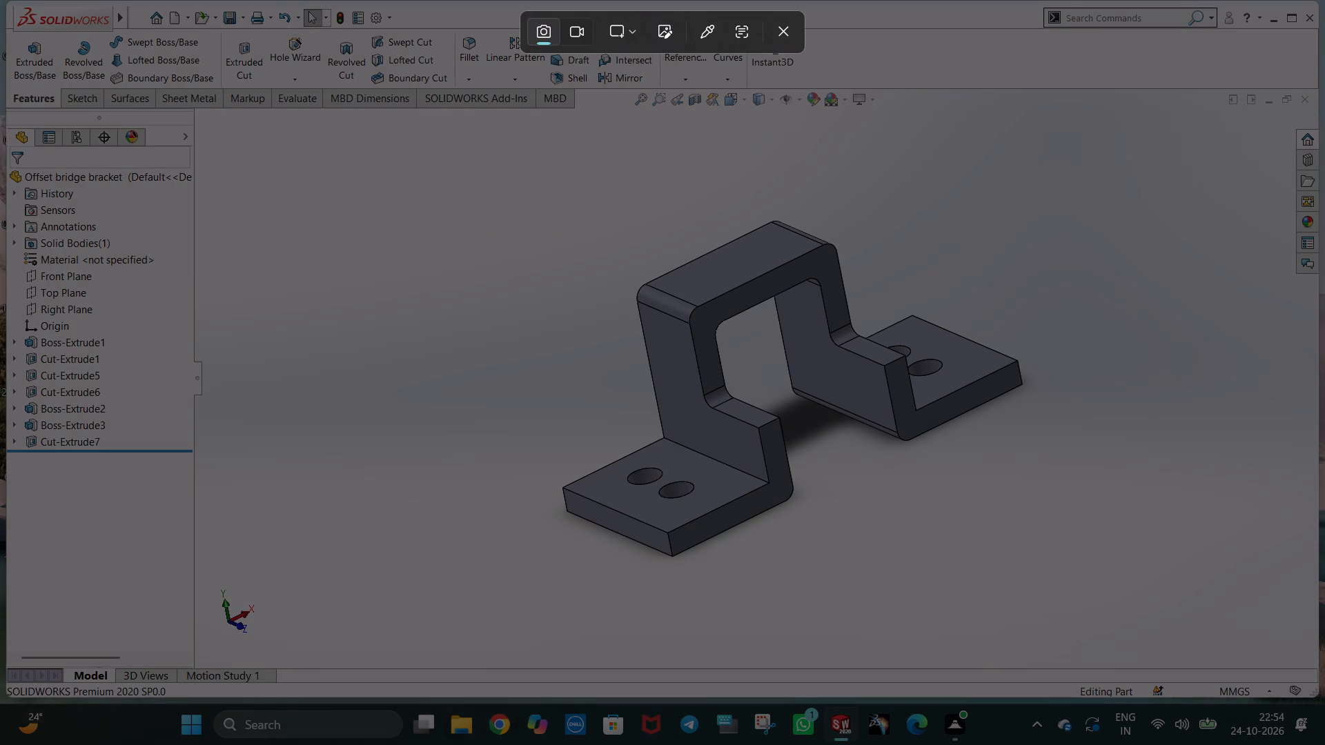
drag(8, 0, 1322, 702)
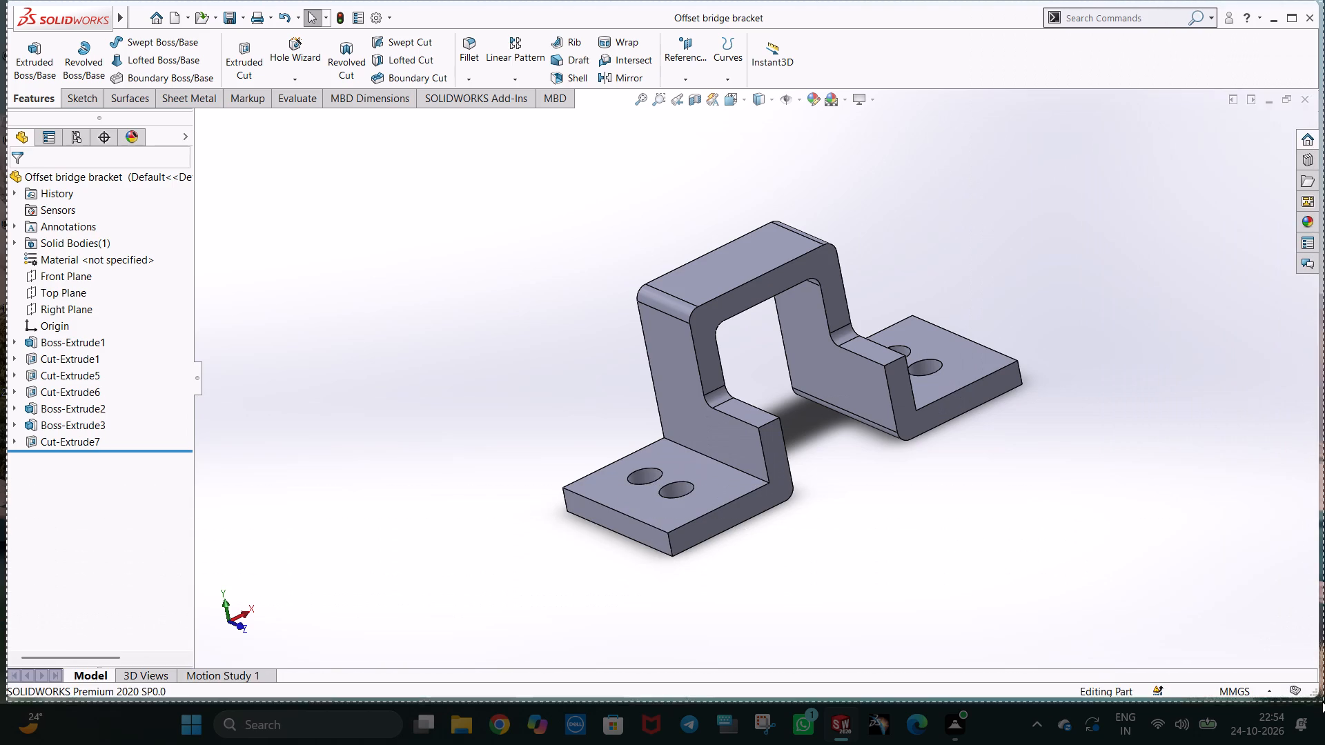
drag(1322, 702, 1315, 697)
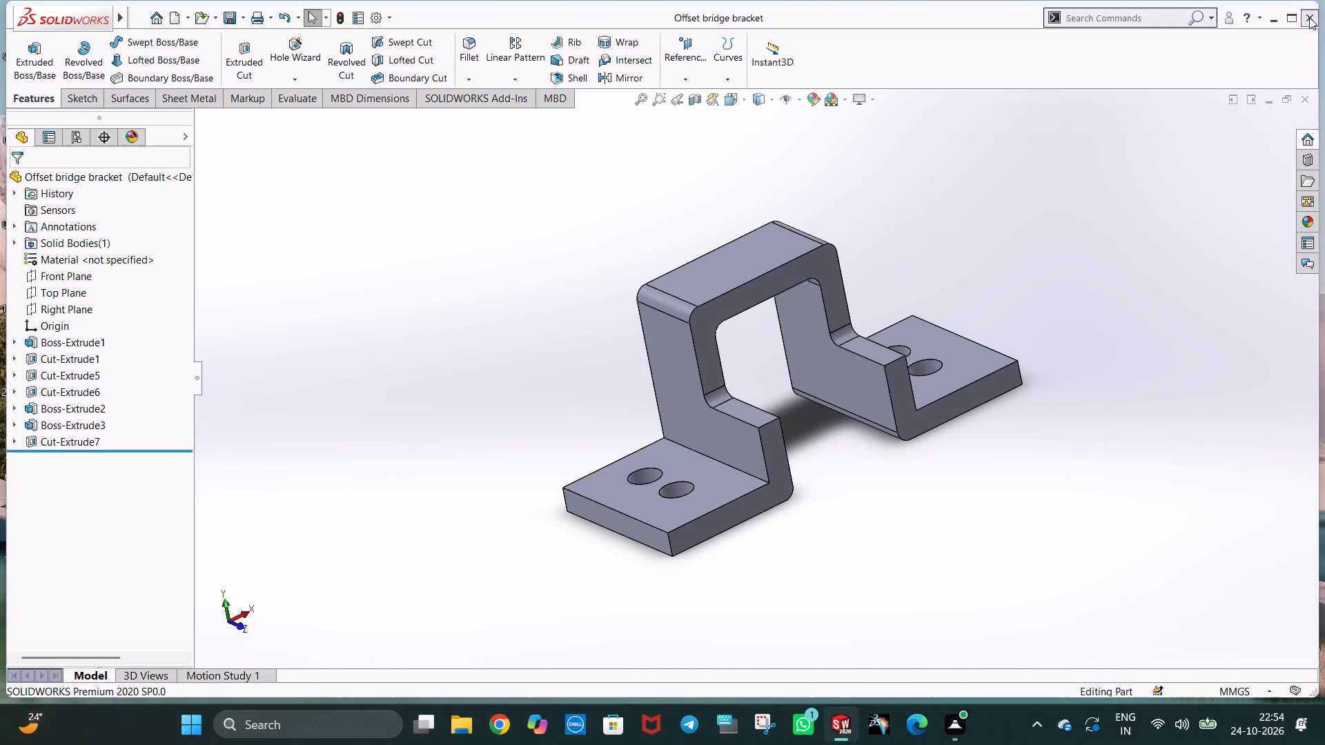
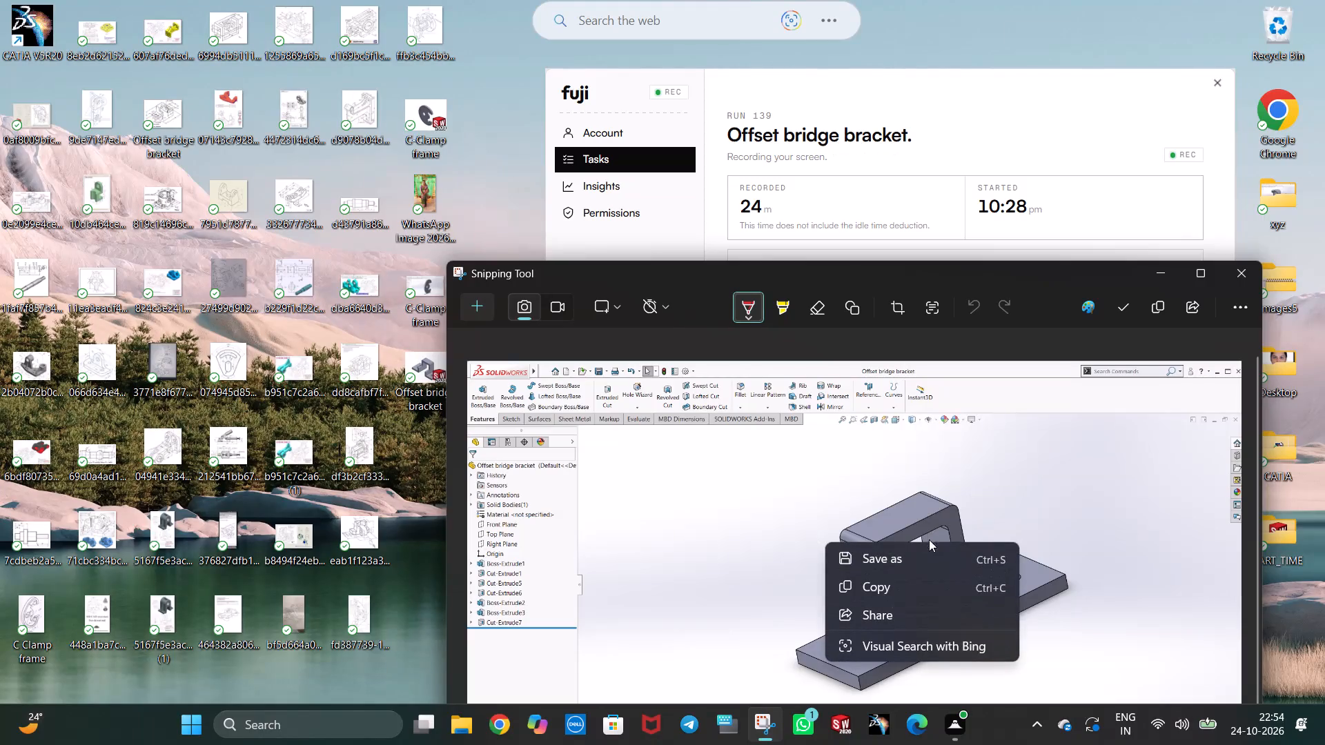
Save the captured screenshot to the Desktop as a PNG named Offset bridge bracket.
click(927, 557)
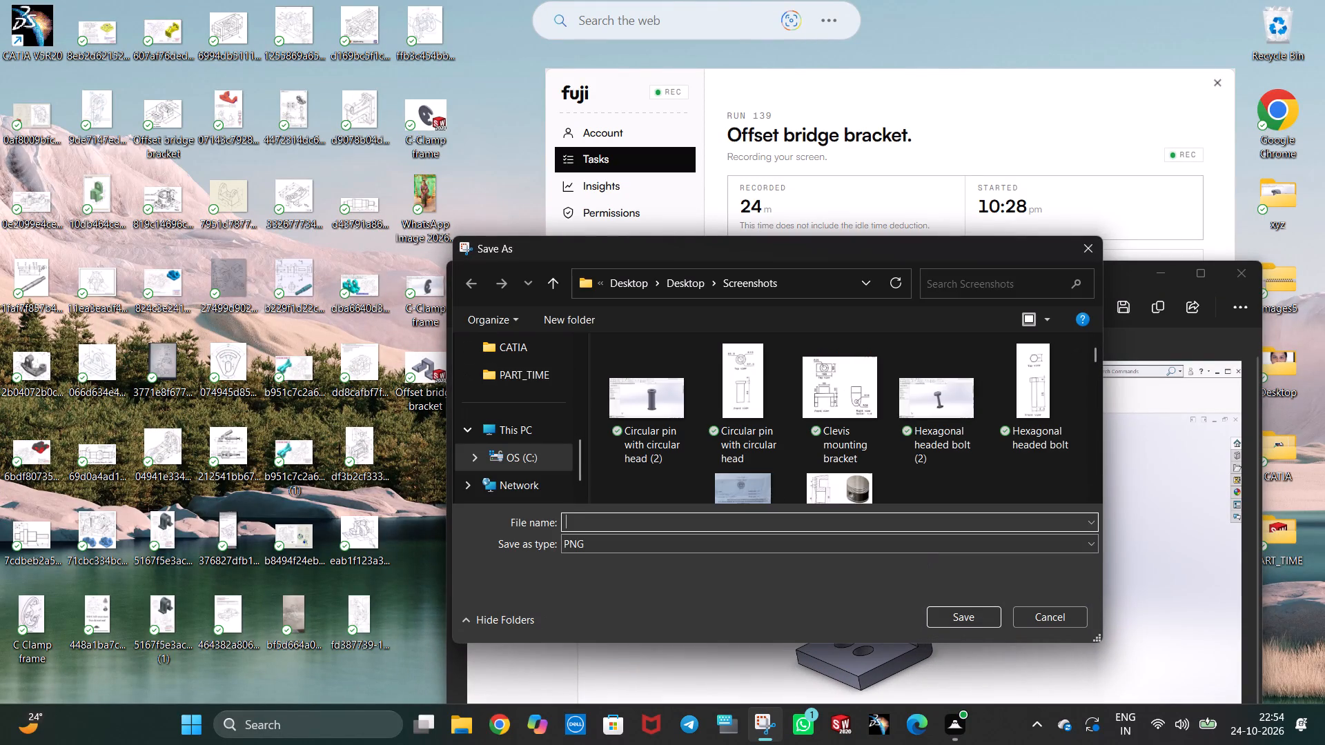
text(ffset bridge)
key(space)
text(bracket)
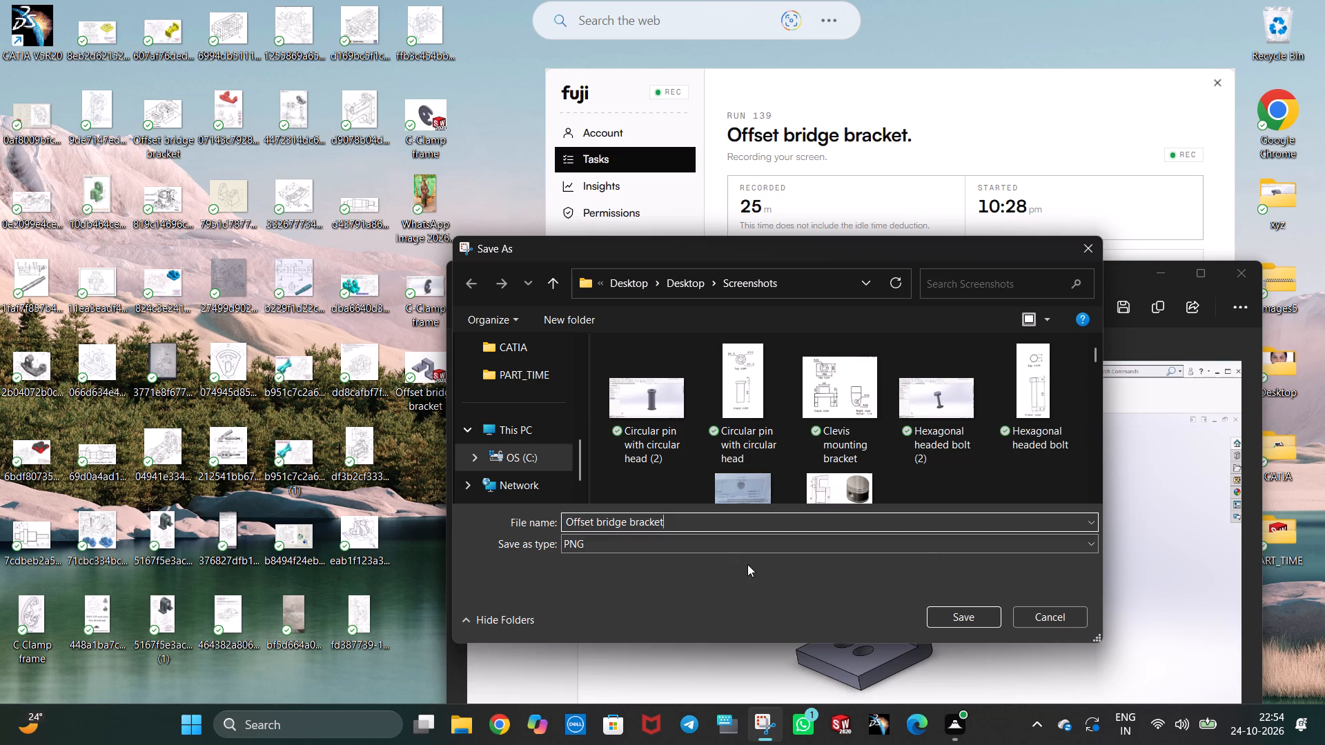
scroll(513, 415, up, 3)
click(524, 405)
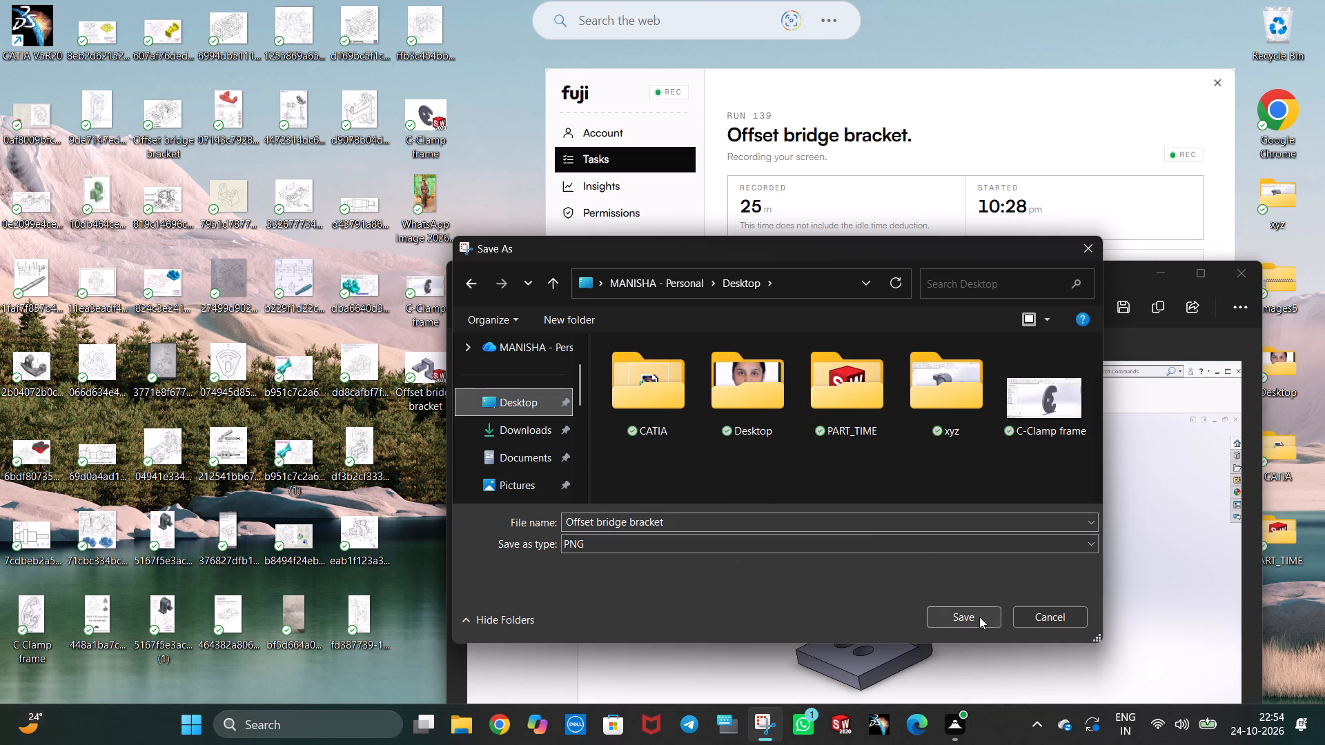
click(976, 617)
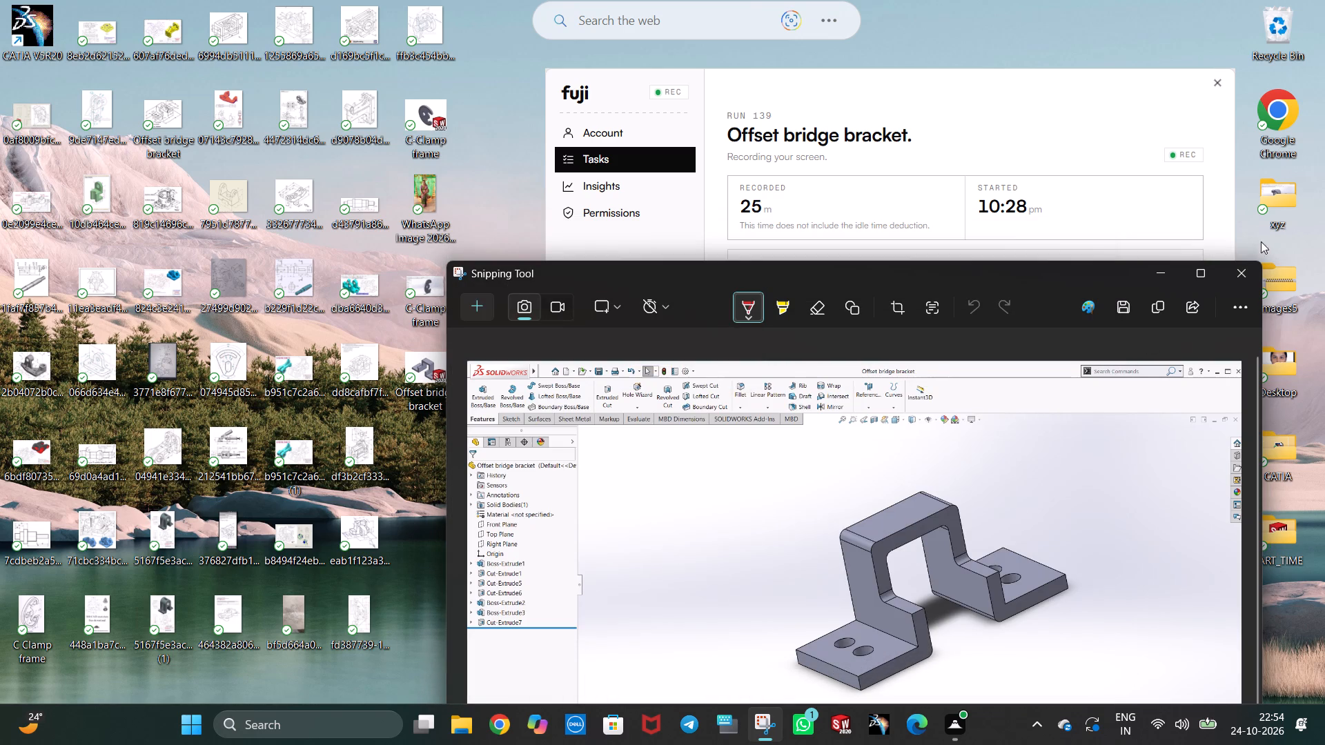